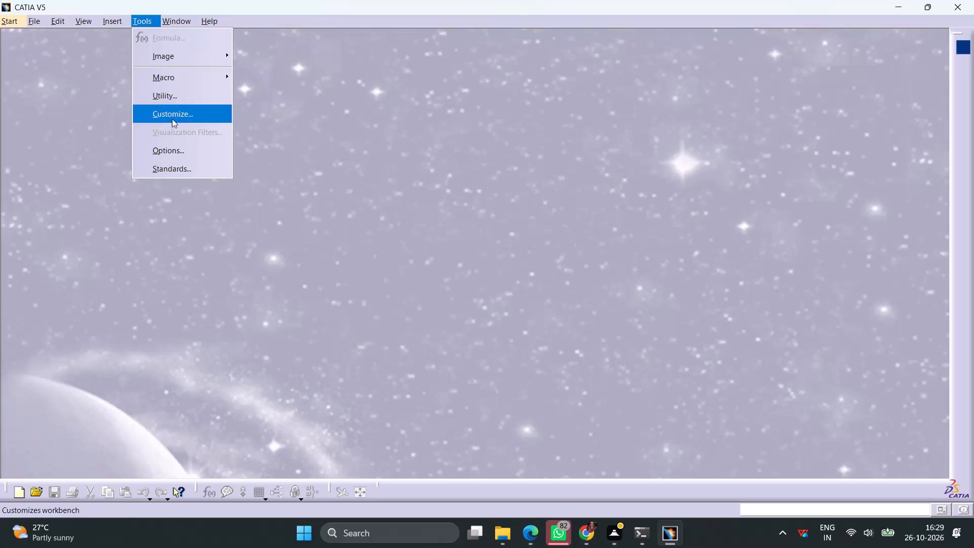
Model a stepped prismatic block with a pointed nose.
Start recording a macro with CATScript as the language.
{"action": "left_click", "coordinate": [178, 70]}
{"action": "left_click", "coordinate": [260, 97]}
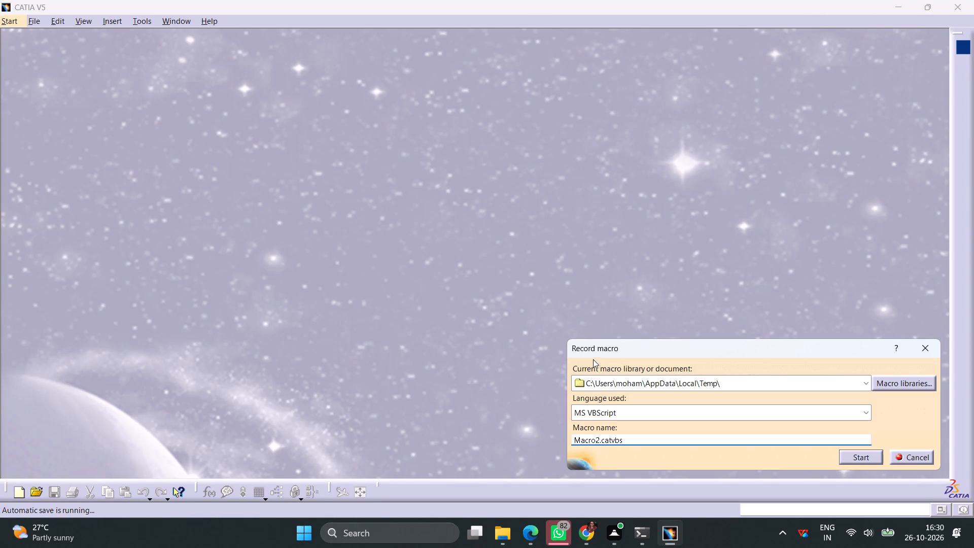
{"action": "left_click", "coordinate": [611, 415]}
{"action": "left_click", "coordinate": [597, 429]}
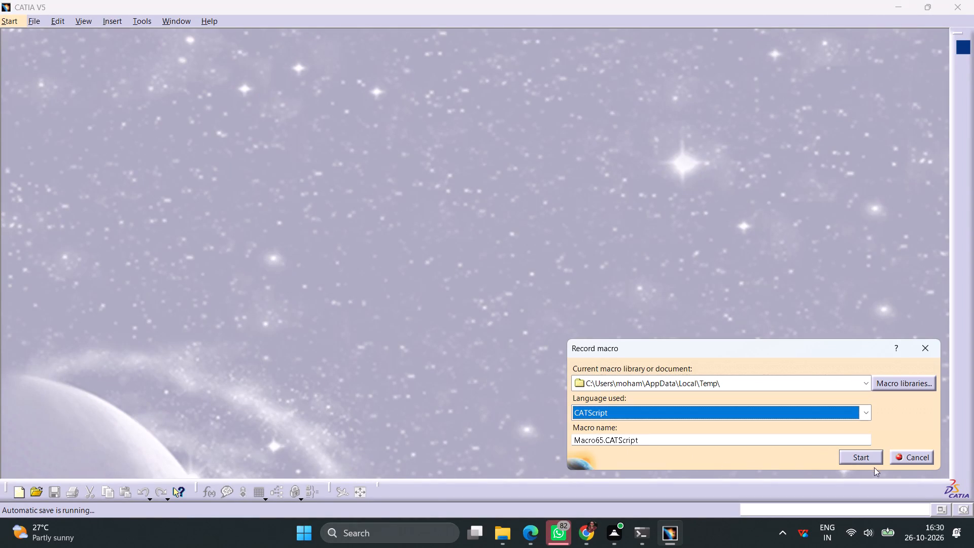
{"action": "left_click", "coordinate": [863, 460]}
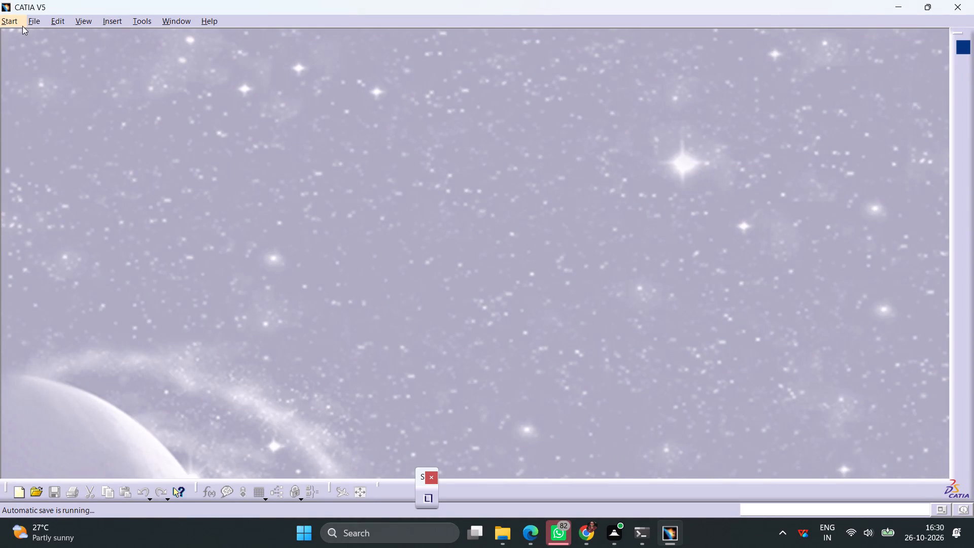
Create a new part in the Part Design workbench.
{"action": "left_click", "coordinate": [22, 26]}
{"action": "left_click", "coordinate": [57, 74]}
{"action": "left_click", "coordinate": [186, 83]}
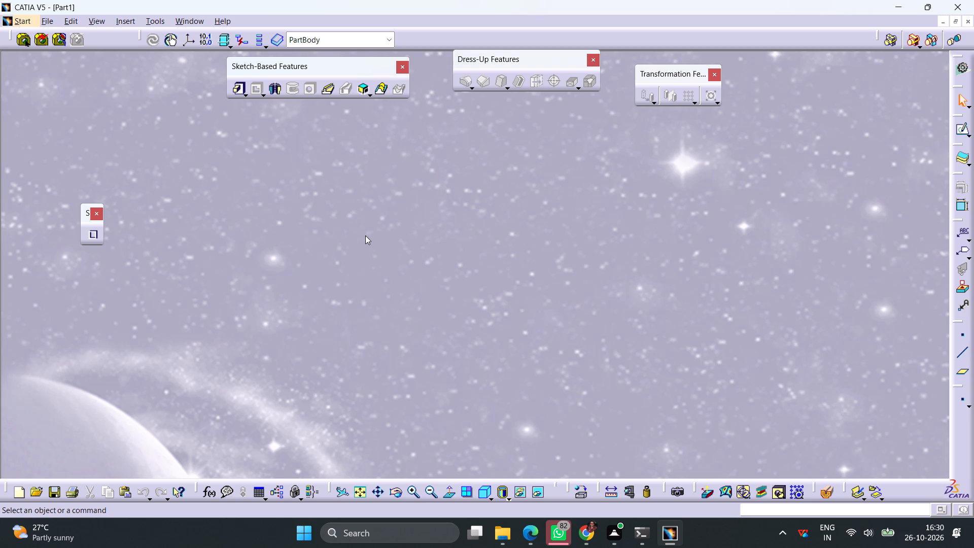
Open a new sketch on the yz plane.
{"action": "left_click", "coordinate": [495, 285]}
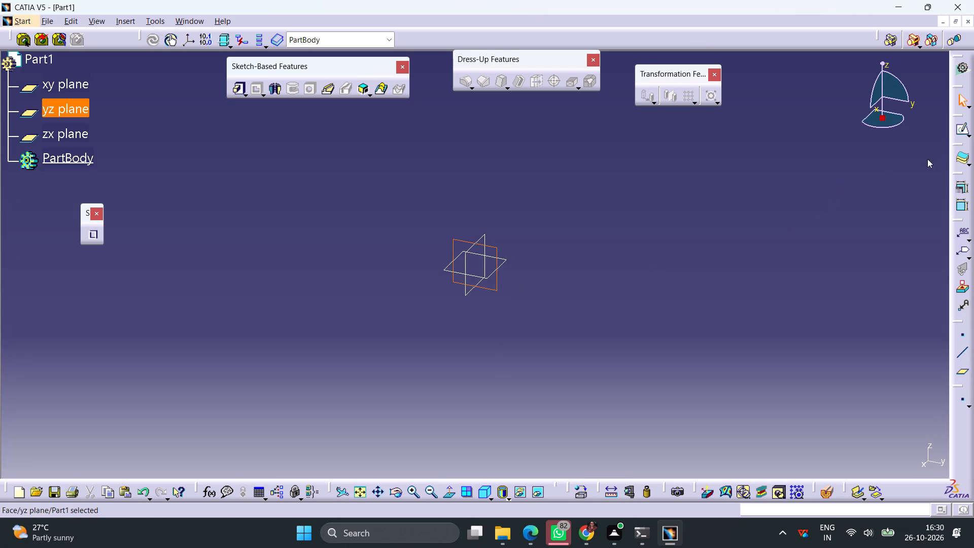
{"action": "left_click", "coordinate": [953, 130]}
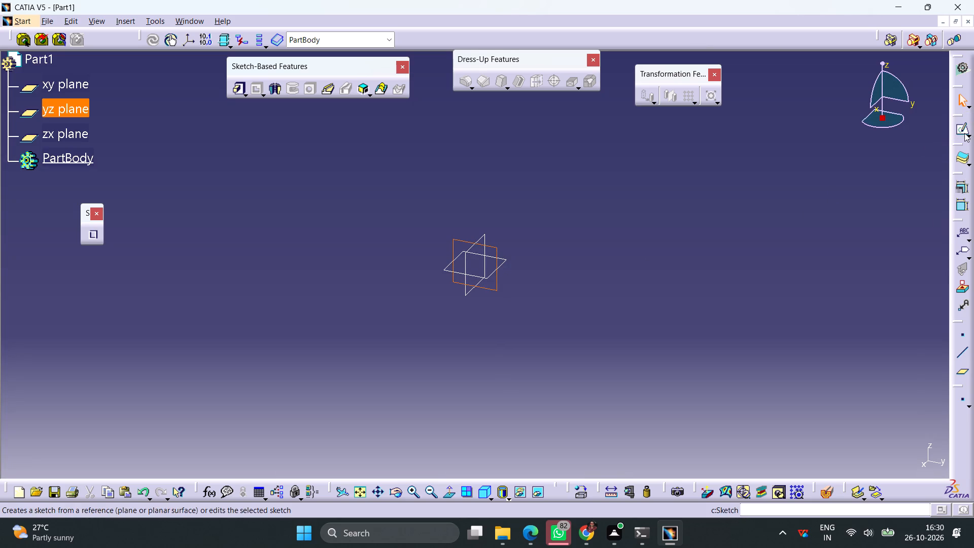
{"action": "left_click", "coordinate": [962, 131]}
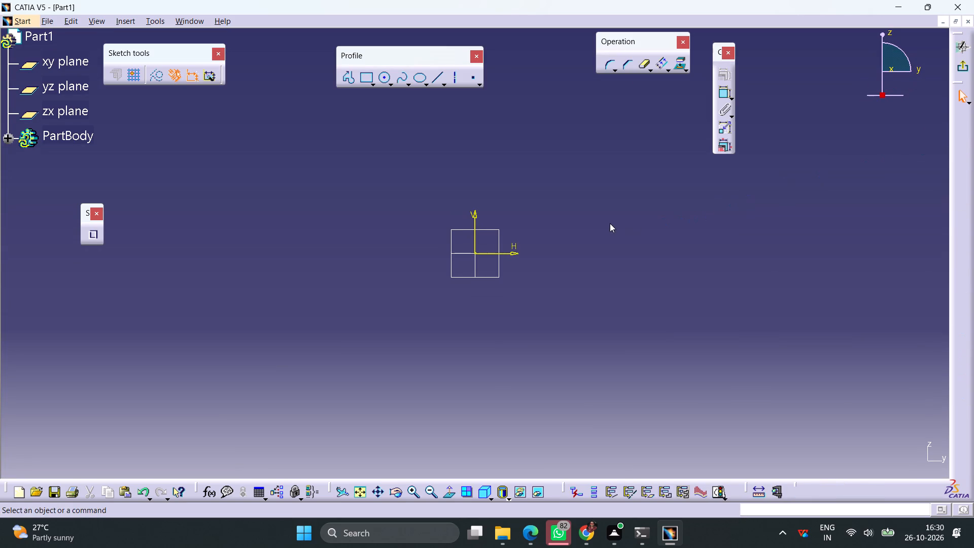
Draw a vertical line upward from the sketch origin and constrain its length to 50 mm.
{"action": "left_click", "coordinate": [436, 83]}
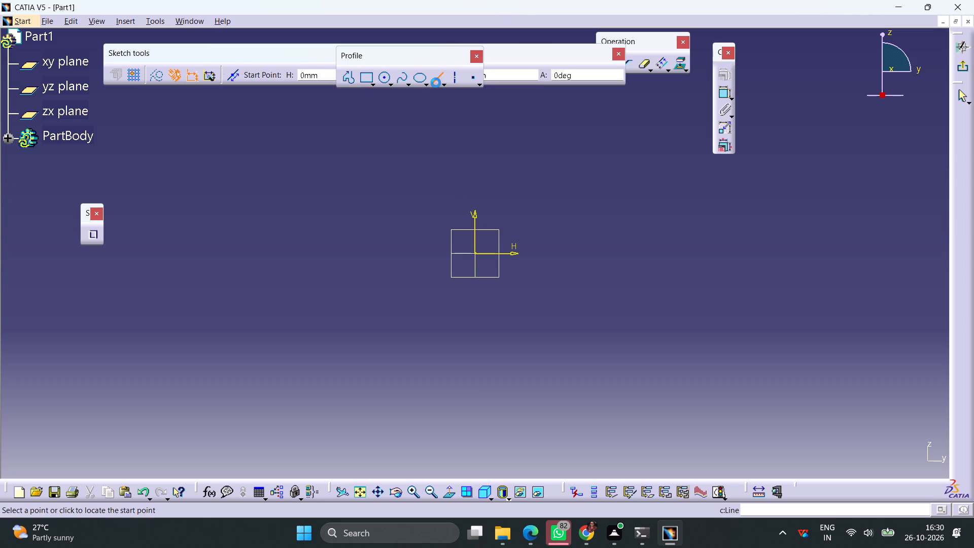
{"action": "left_click", "coordinate": [472, 253]}
{"action": "left_click", "coordinate": [473, 172]}
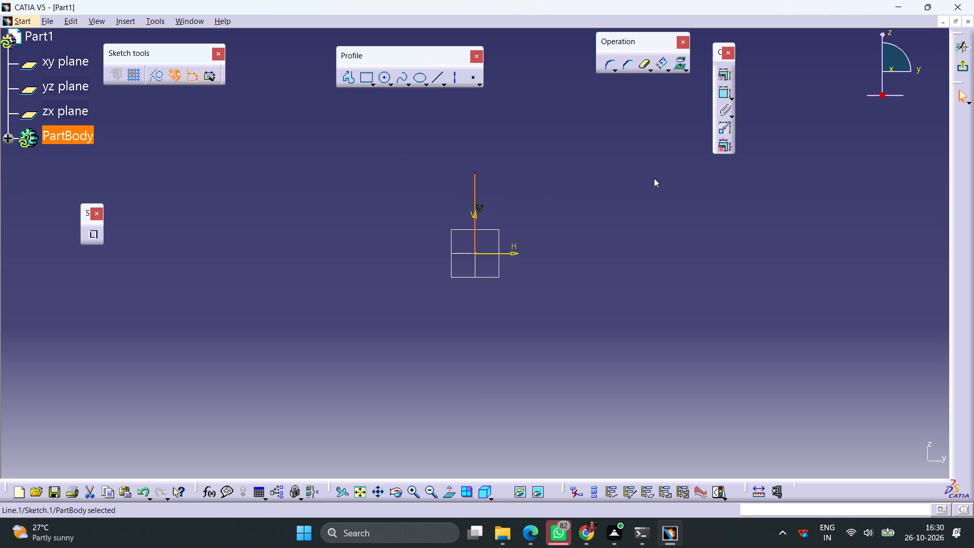
{"action": "left_click", "coordinate": [724, 95]}
{"action": "left_click", "coordinate": [422, 281]}
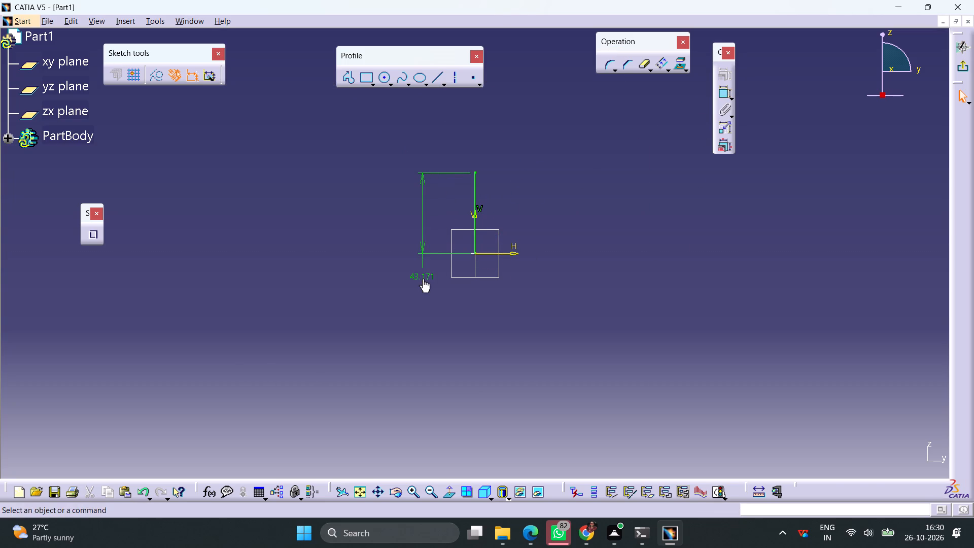
{"action": "double_click", "coordinate": [422, 279]}
{"action": "type", "text": "50"}
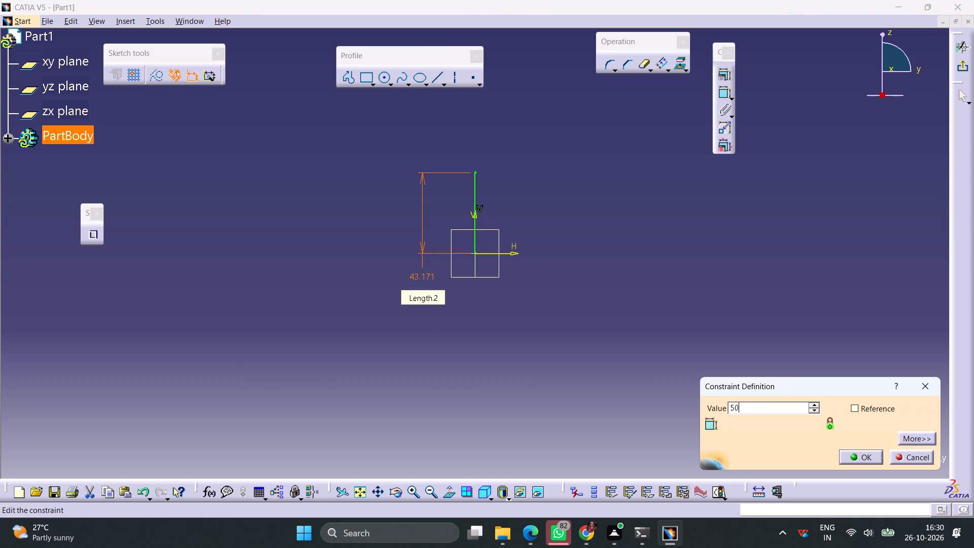
{"action": "key", "text": "Return"}
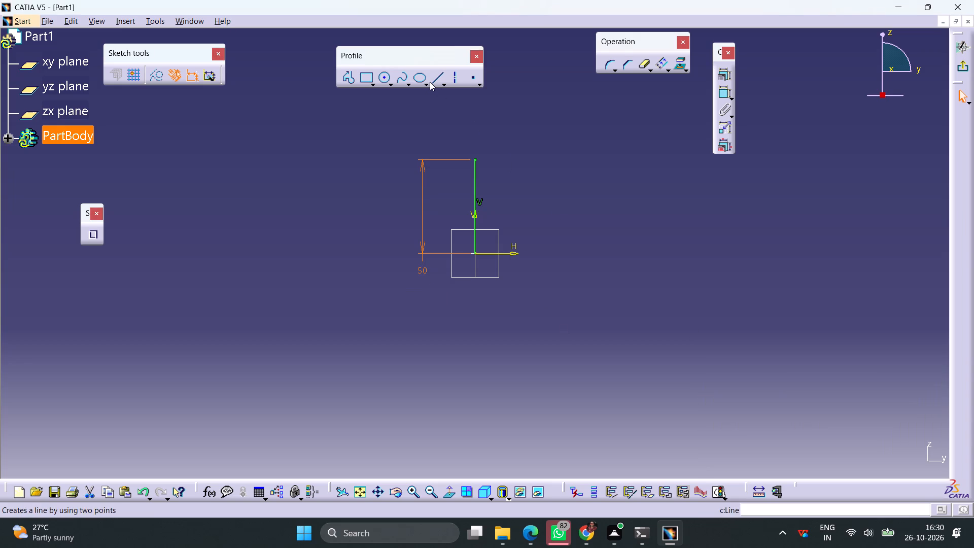
Draw a horizontal line from the origin along the positive H axis and constrain its length to 120 mm.
{"action": "left_click", "coordinate": [430, 82]}
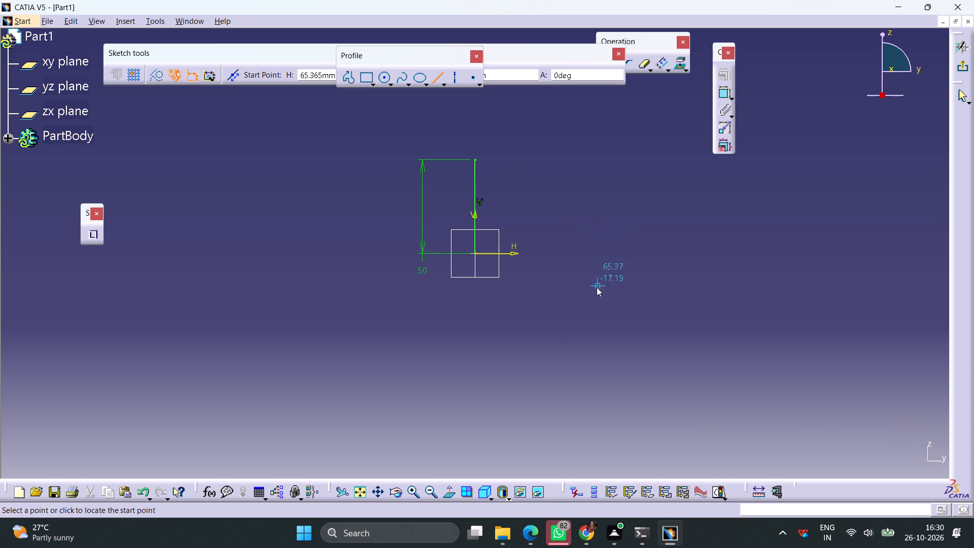
{"action": "left_click", "coordinate": [474, 254]}
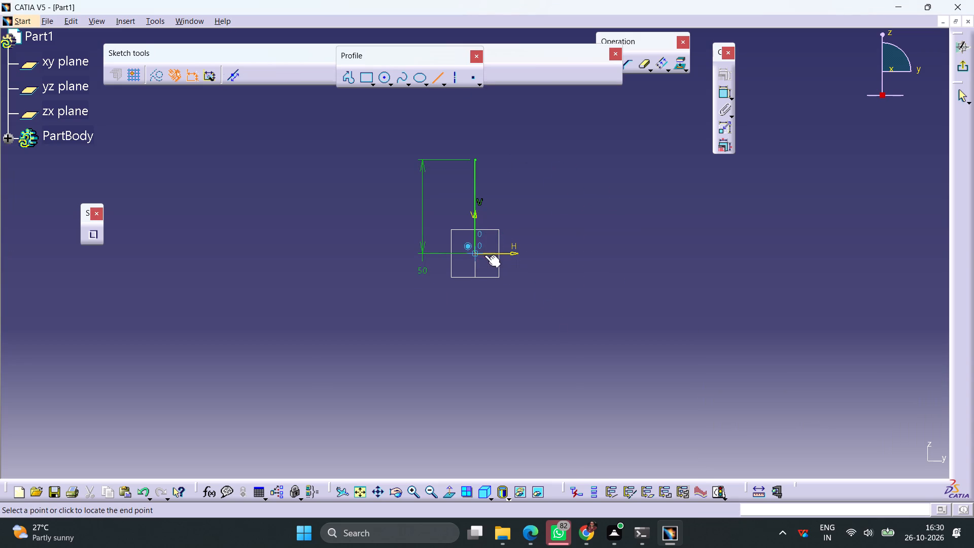
{"action": "left_click", "coordinate": [648, 252]}
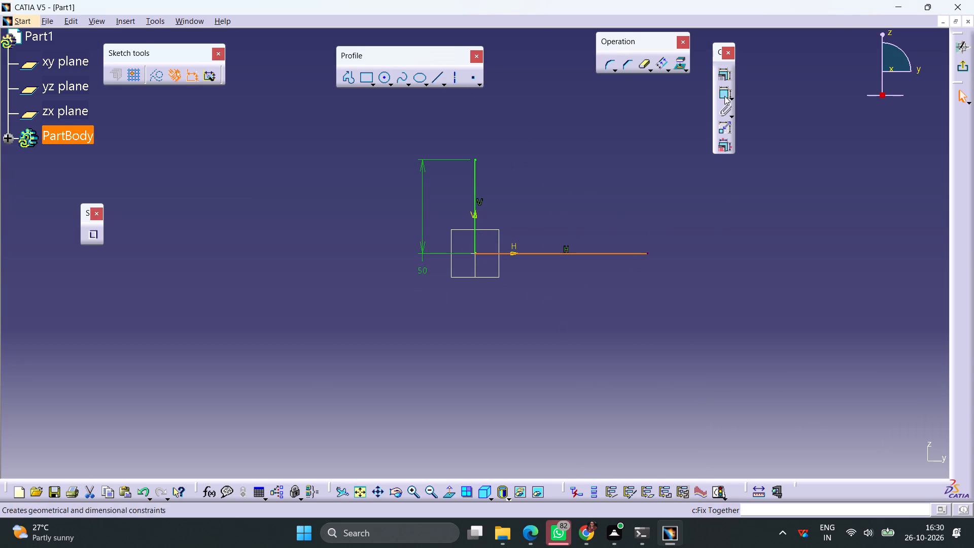
{"action": "left_click", "coordinate": [724, 95]}
{"action": "left_click", "coordinate": [606, 316]}
{"action": "double_click", "coordinate": [600, 311]}
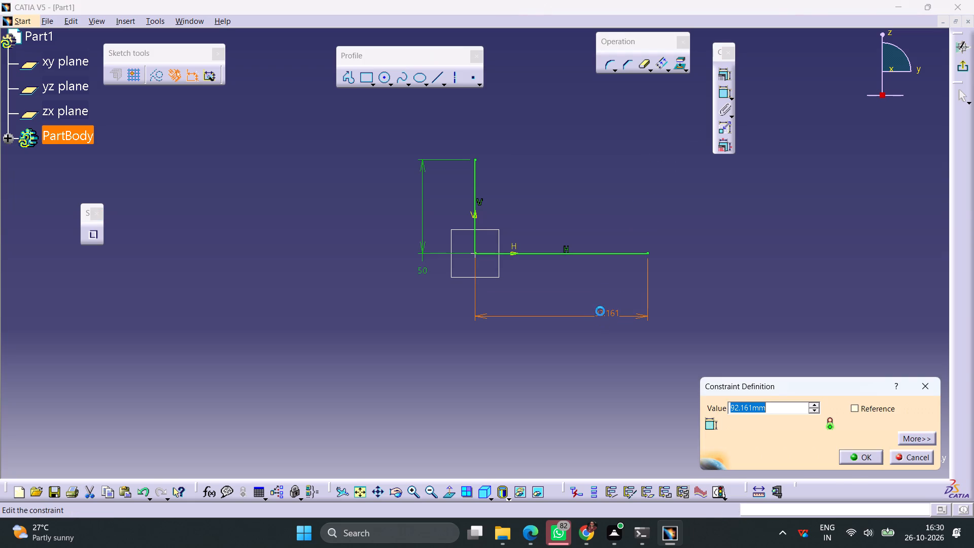
{"action": "type", "text": "120"}
{"action": "key", "text": "Return"}
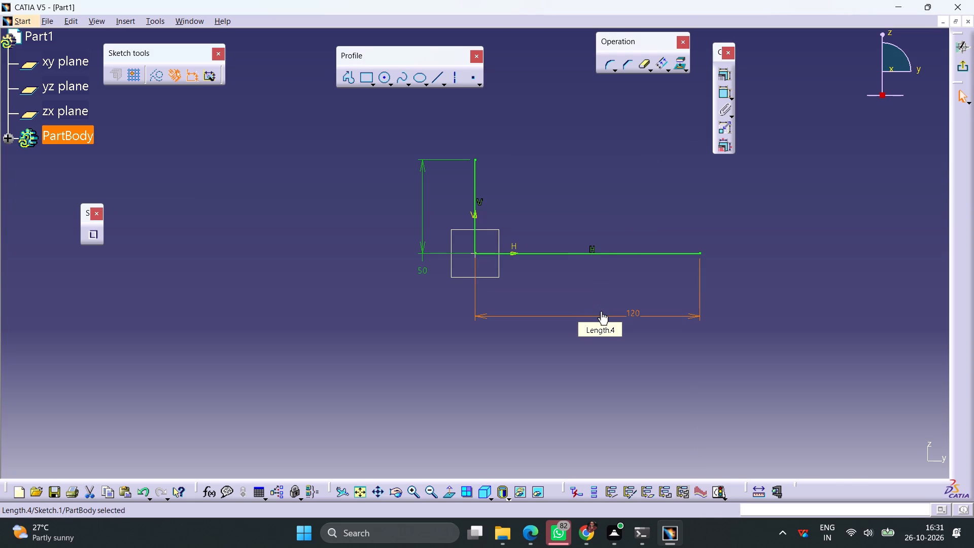
{"action": "left_click", "coordinate": [595, 379]}
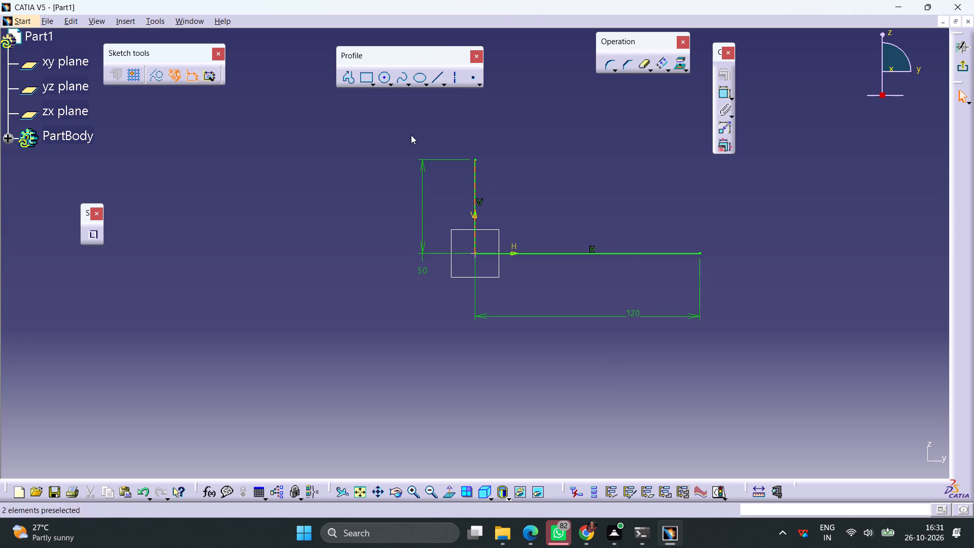
Draw a horizontal line from the top of the 50 mm line toward positive H and constrain its length to 30 mm.
{"action": "left_click", "coordinate": [438, 82]}
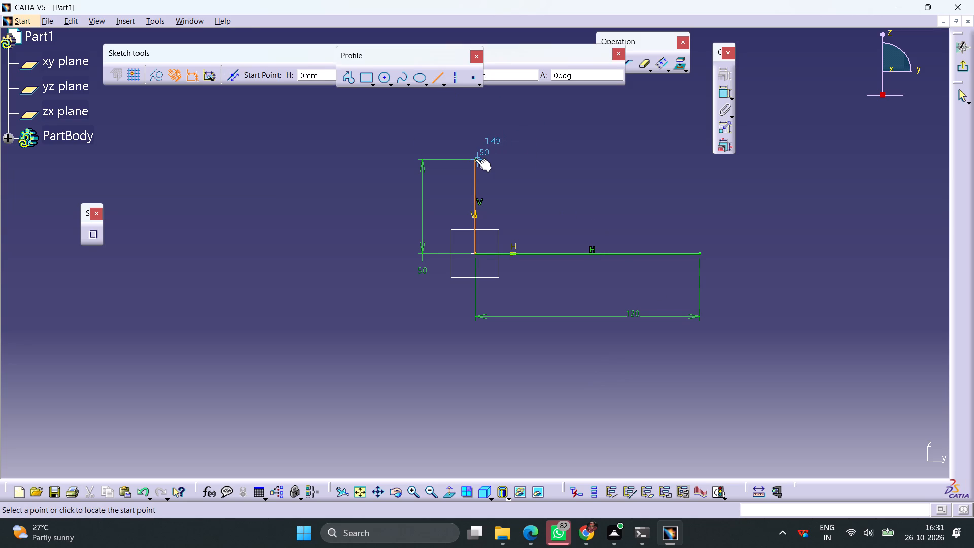
{"action": "left_click", "coordinate": [475, 159]}
{"action": "left_click", "coordinate": [517, 158]}
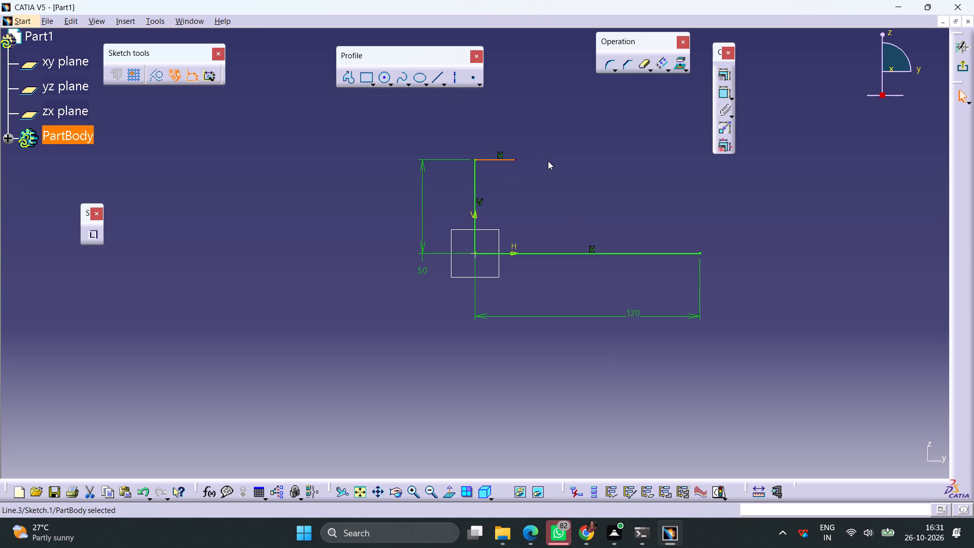
{"action": "left_click", "coordinate": [719, 93]}
{"action": "left_click", "coordinate": [433, 144]}
{"action": "double_click", "coordinate": [433, 142]}
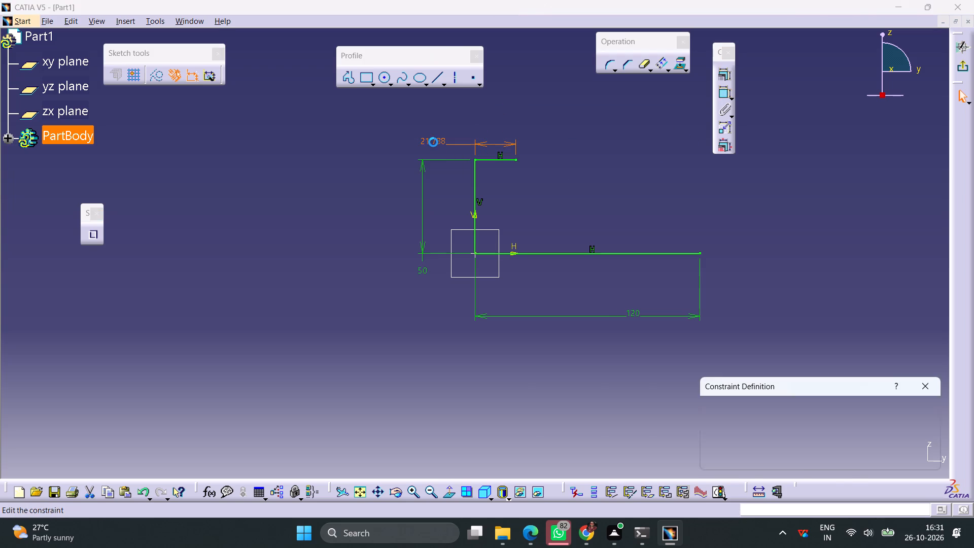
{"action": "type", "text": "30"}
{"action": "key", "text": "Return"}
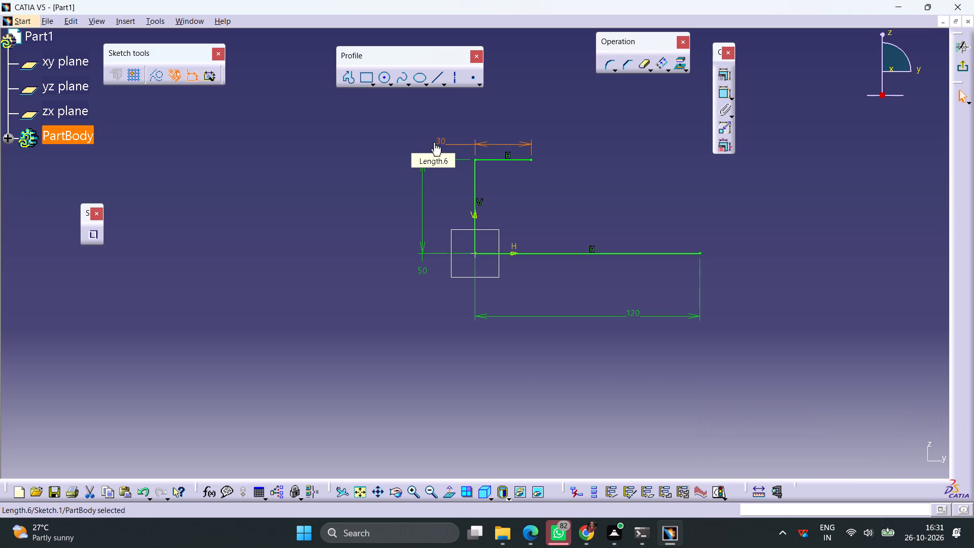
{"action": "left_click", "coordinate": [568, 196]}
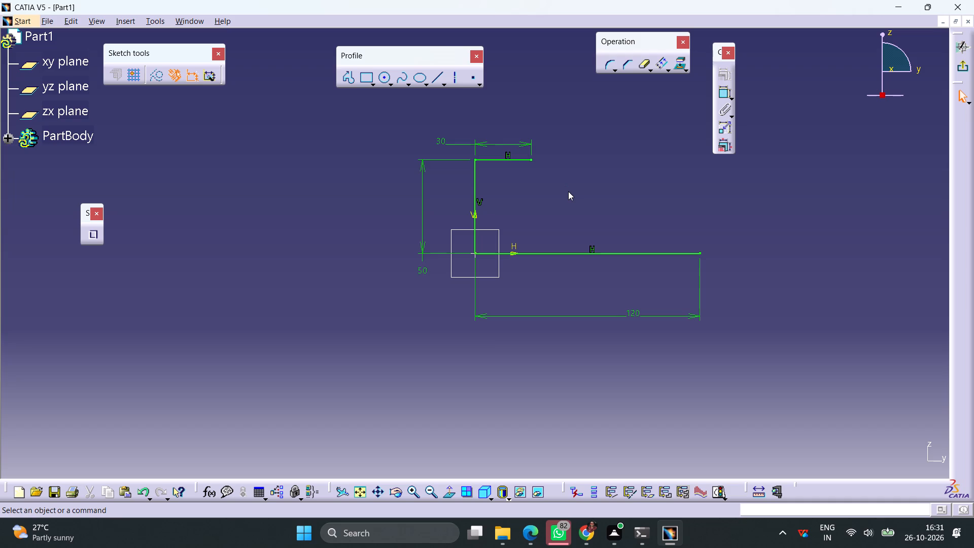
Draw a vertical line upward from the far end of the 120 mm base line and constrain its length to 30 mm.
{"action": "left_click", "coordinate": [437, 77]}
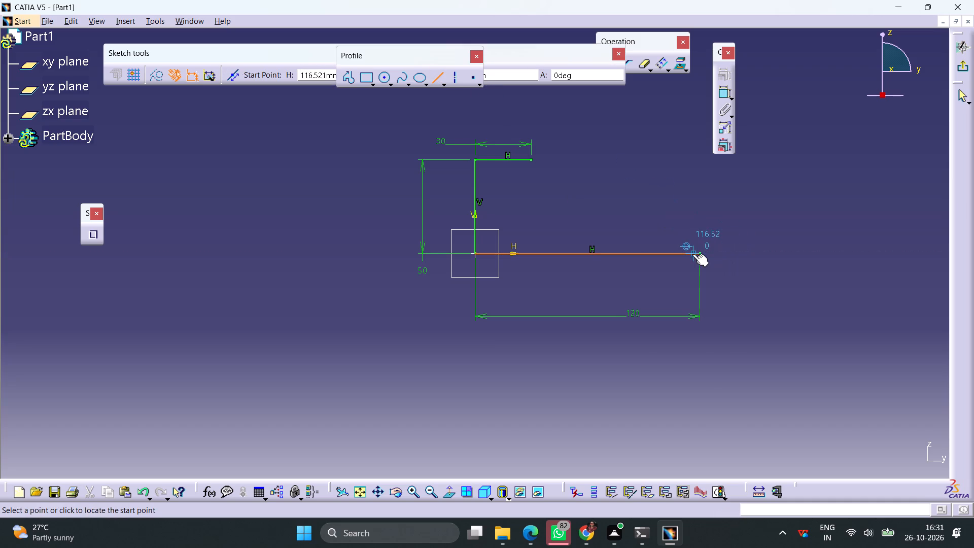
{"action": "left_click", "coordinate": [699, 251]}
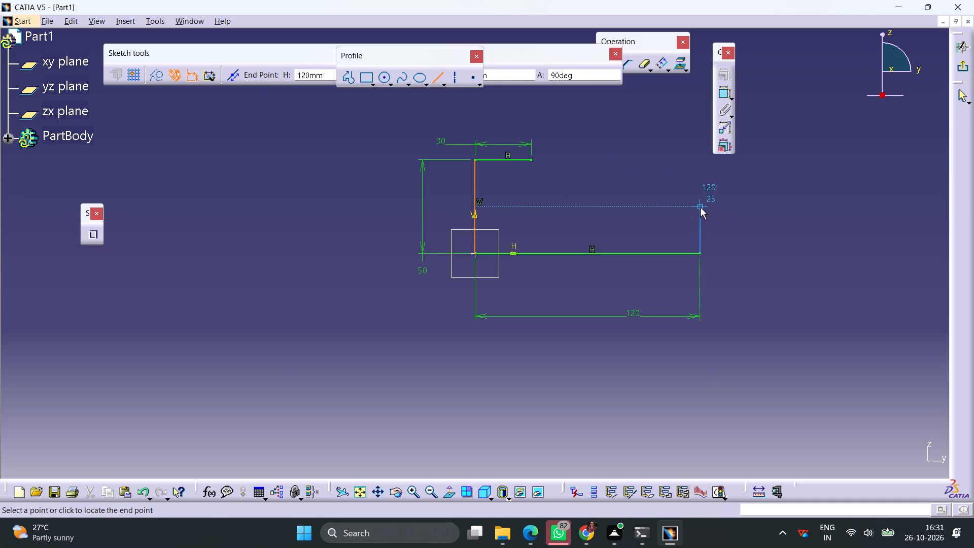
{"action": "left_click", "coordinate": [700, 208]}
{"action": "left_click", "coordinate": [725, 94]}
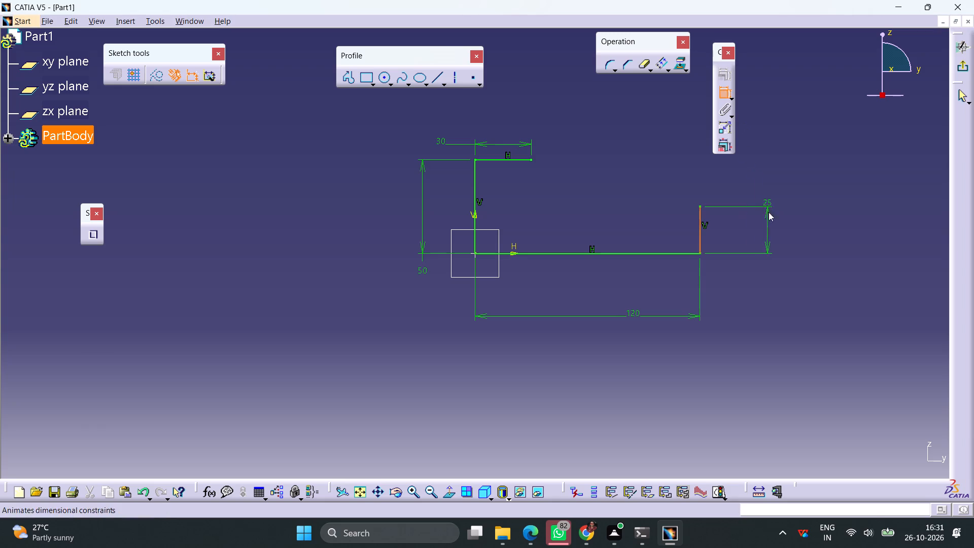
{"action": "left_click", "coordinate": [749, 239]}
{"action": "double_click", "coordinate": [749, 236]}
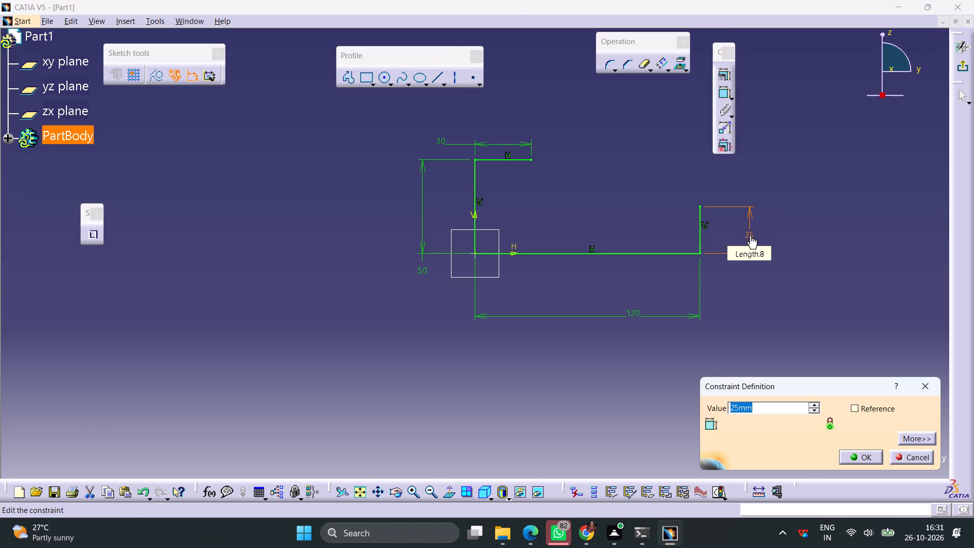
{"action": "type", "text": "30"}
{"action": "key", "text": "Return"}
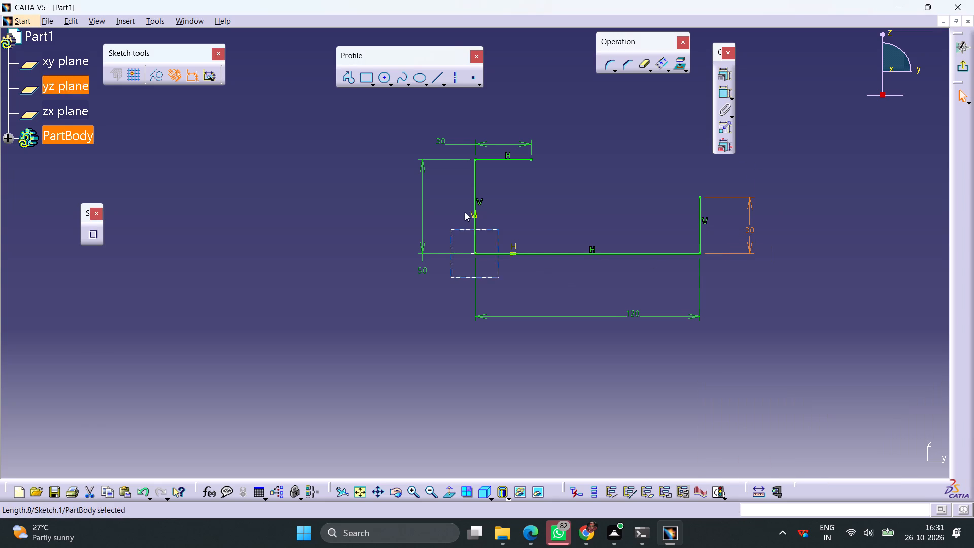
Close the L-shaped profile with a vertical line about 20 mm down from the top edge and a horizontal line to the end edge, then exit the sketch.
{"action": "left_click", "coordinate": [434, 81]}
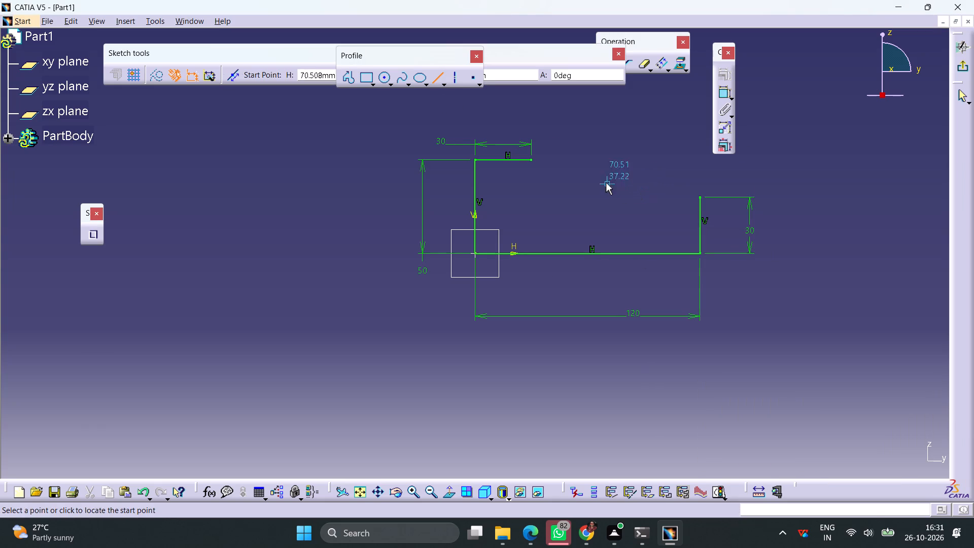
{"action": "left_click", "coordinate": [529, 160]}
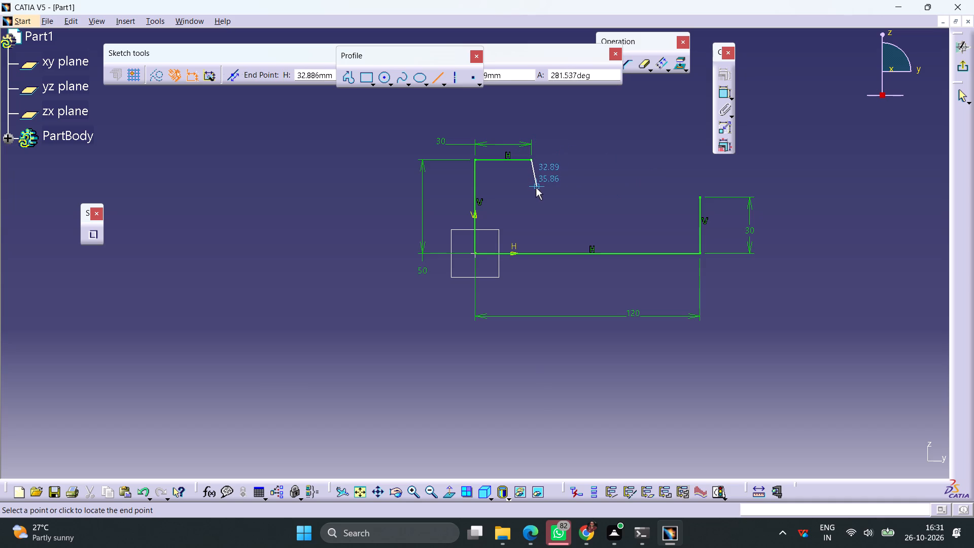
{"action": "left_click", "coordinate": [531, 196]}
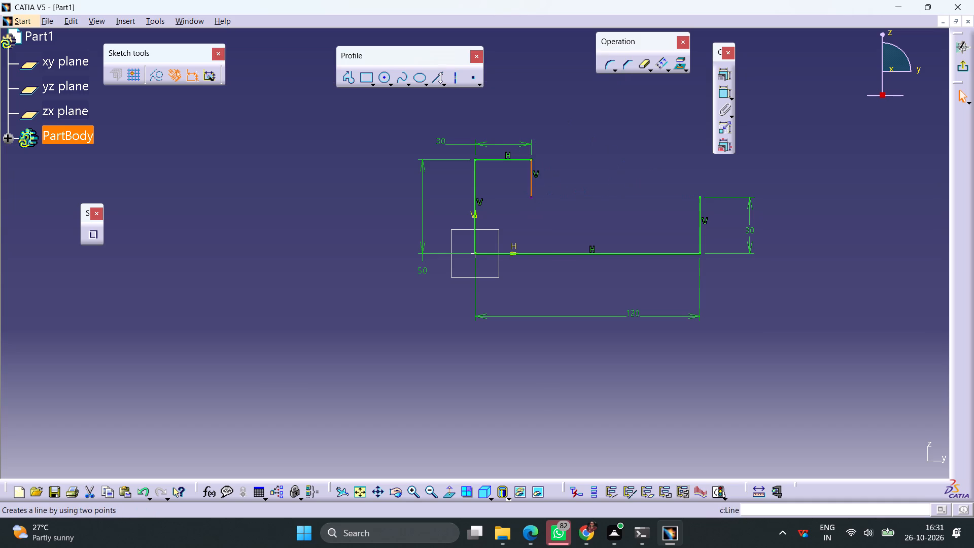
{"action": "left_click", "coordinate": [433, 79]}
{"action": "left_click", "coordinate": [529, 198]}
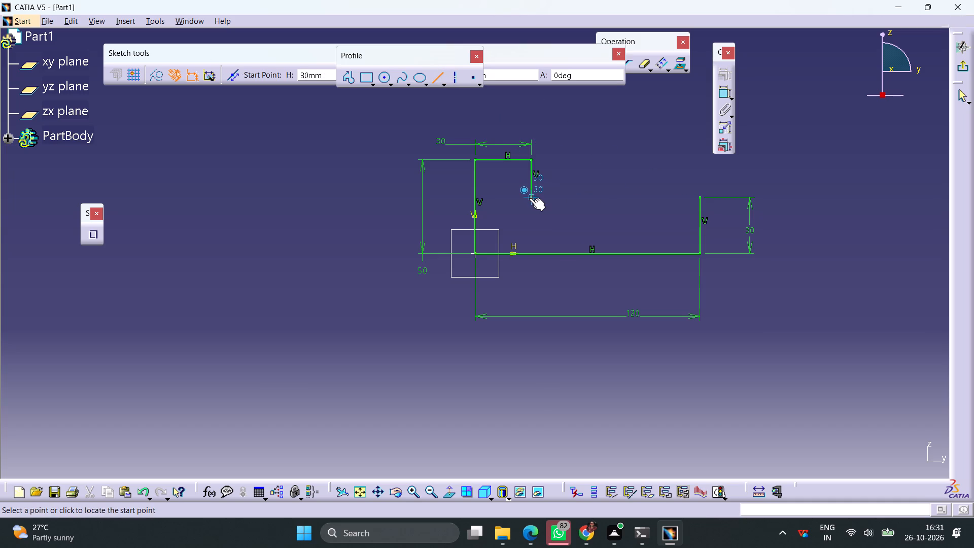
{"action": "left_click", "coordinate": [701, 199]}
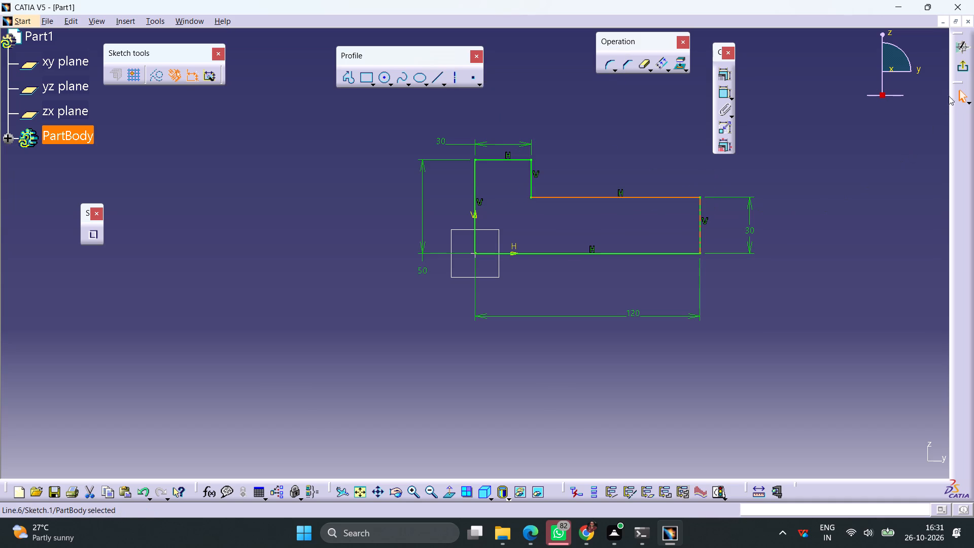
{"action": "left_click", "coordinate": [958, 67]}
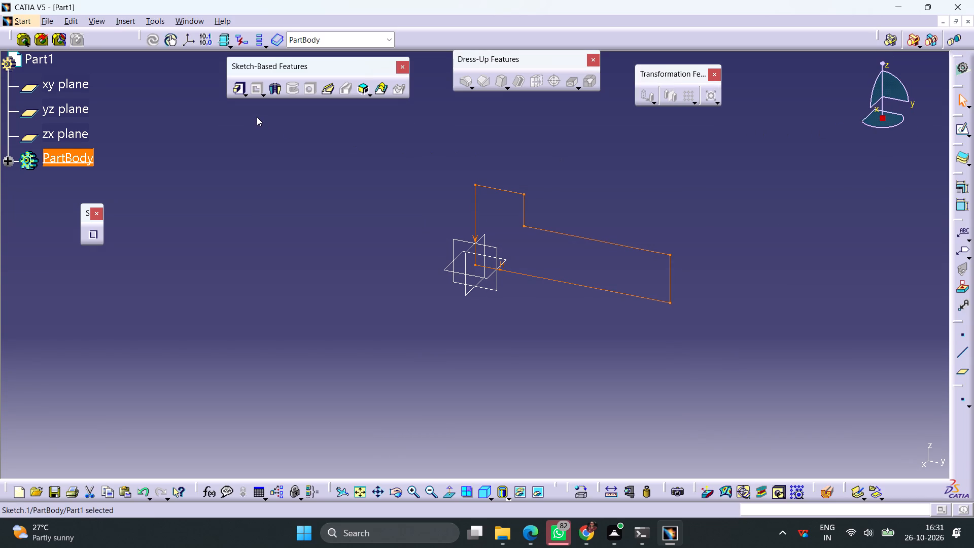
Pad the L-shaped profile with a length of 30 mm and mirrored extent.
{"action": "left_click", "coordinate": [240, 90]}
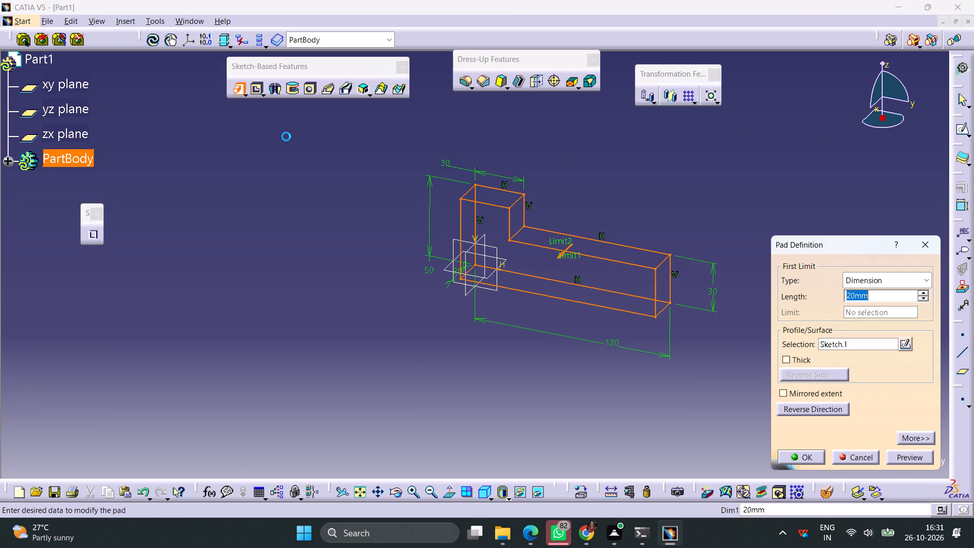
{"action": "left_click", "coordinate": [799, 393]}
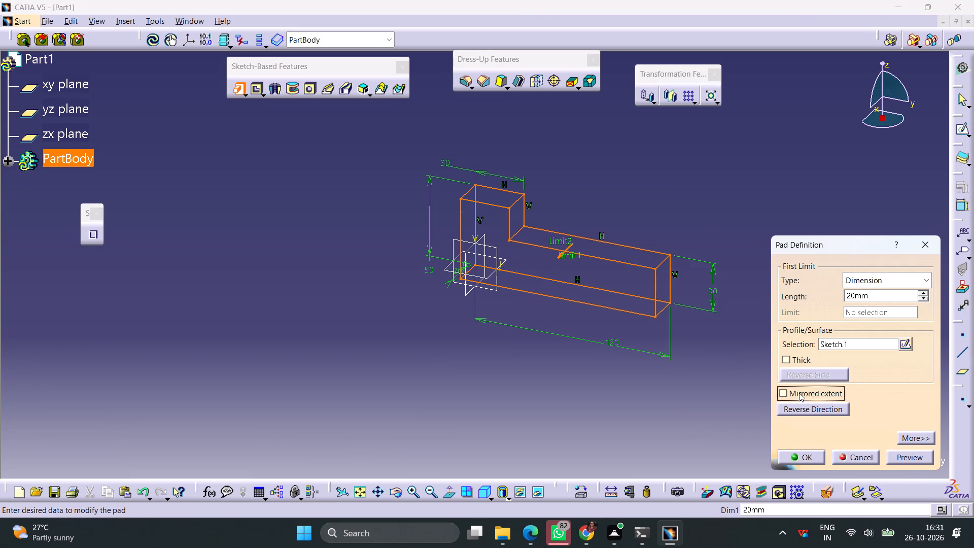
{"action": "left_click_drag", "start_coordinate": [879, 297], "coordinate": [769, 304]}
{"action": "type", "text": "30"}
{"action": "key", "text": "Return"}
{"action": "left_click", "coordinate": [661, 374]}
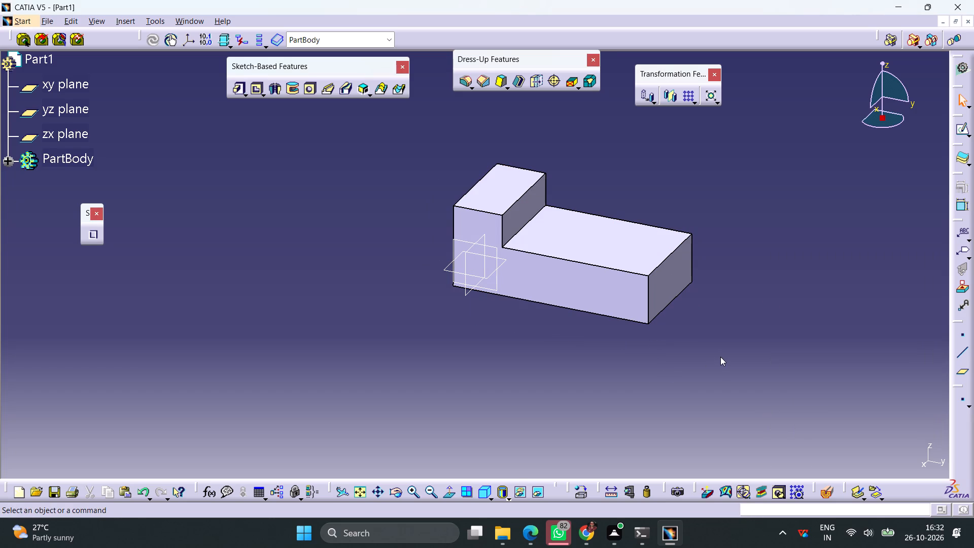
Start a sketch on the top face of the lower step and draw a vertical line about 46 mm long from its far edge.
{"action": "left_click", "coordinate": [644, 247]}
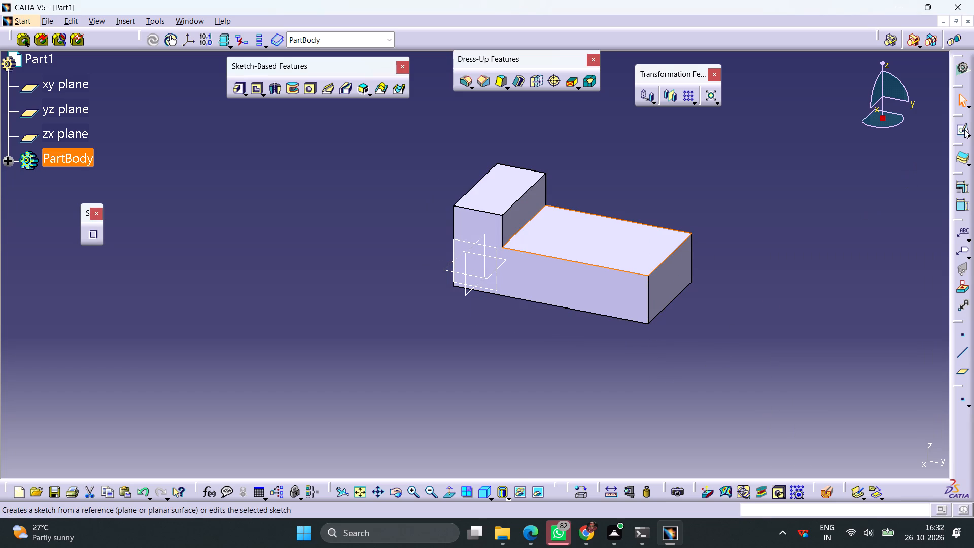
{"action": "left_click", "coordinate": [964, 129]}
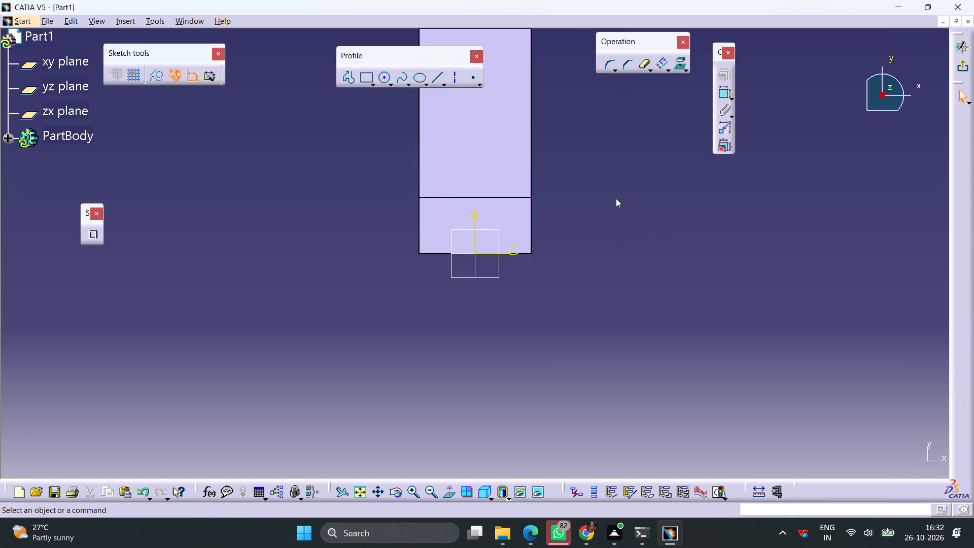
{"action": "middle_click_drag", "start_coordinate": [616, 198], "coordinate": [627, 316]}
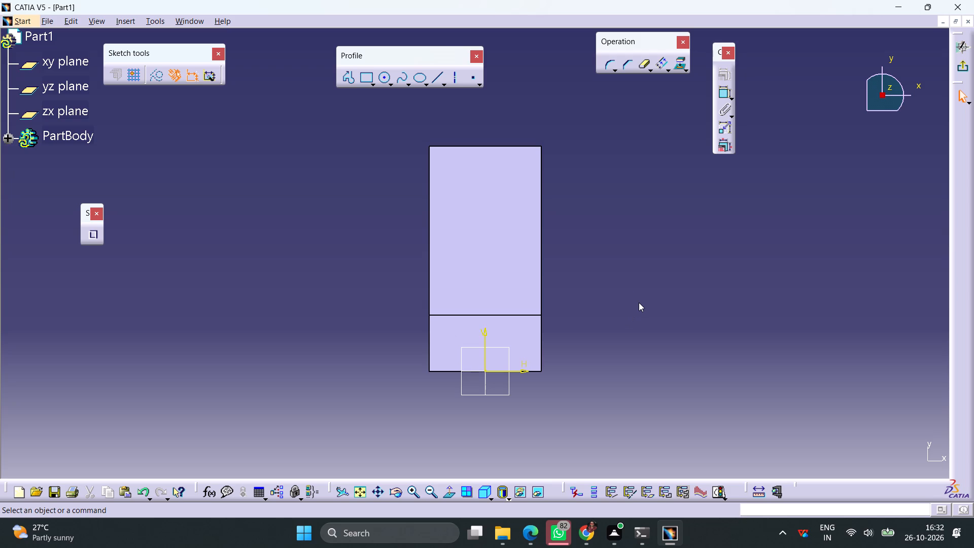
{"action": "left_click", "coordinate": [435, 82]}
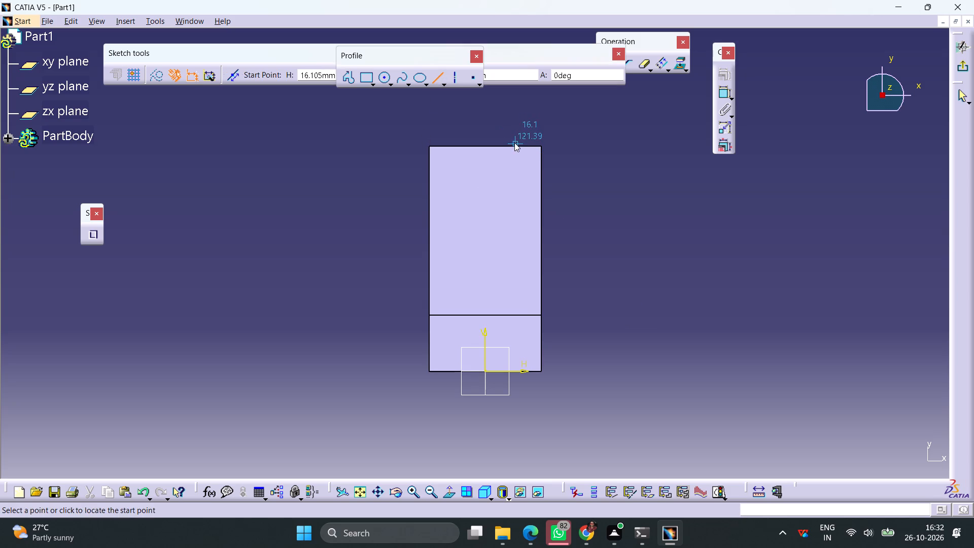
{"action": "left_click", "coordinate": [509, 147]}
{"action": "left_click", "coordinate": [510, 233]}
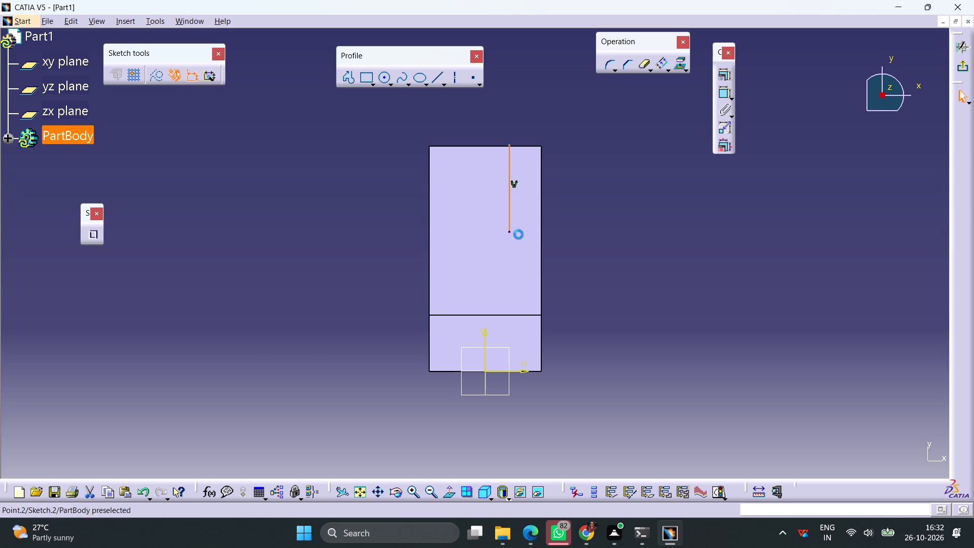
{"action": "left_click", "coordinate": [490, 111]}
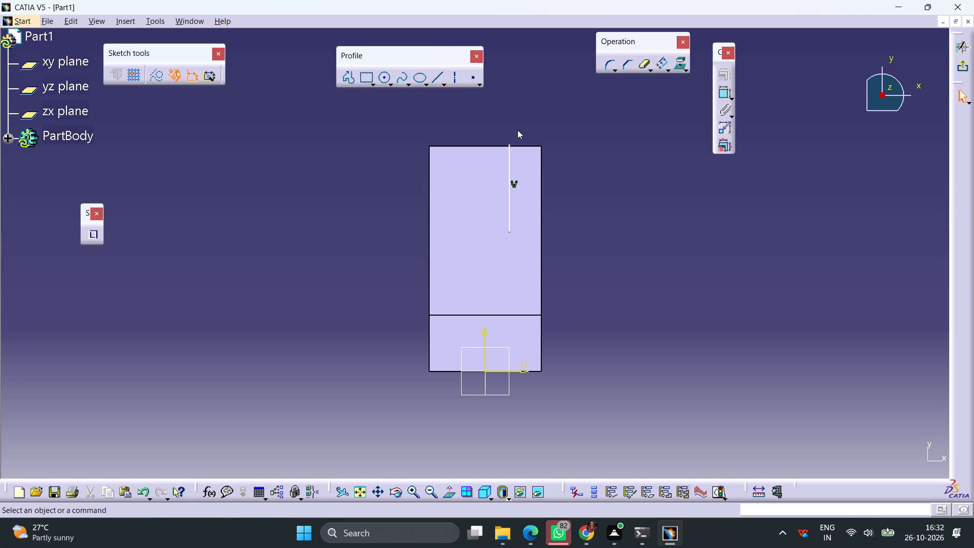
{"action": "left_click", "coordinate": [576, 210]}
Constrain the vertical line's distance from the V axis to 20 mm.
{"action": "left_click", "coordinate": [508, 164]}
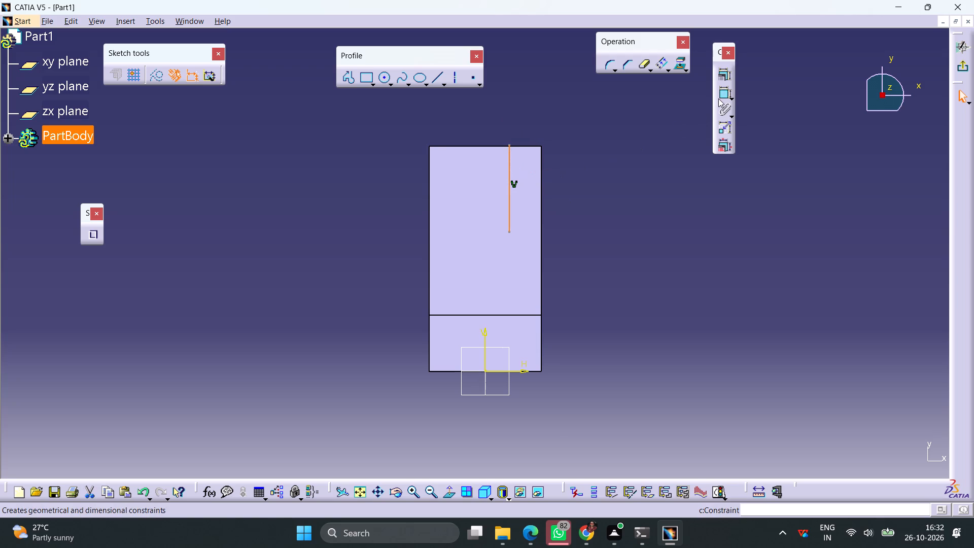
{"action": "left_click", "coordinate": [719, 96]}
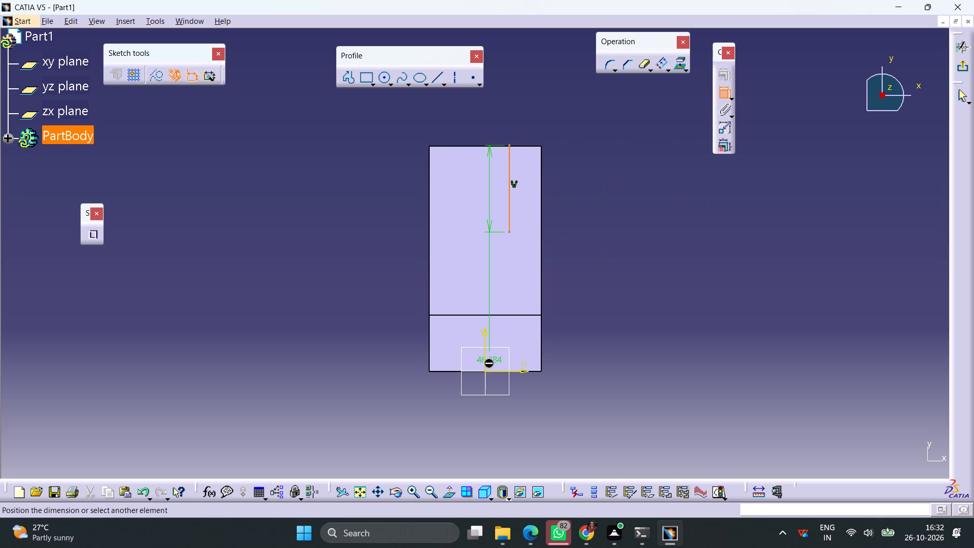
{"action": "left_click", "coordinate": [483, 361]}
{"action": "left_click", "coordinate": [549, 123]}
{"action": "double_click", "coordinate": [550, 121]}
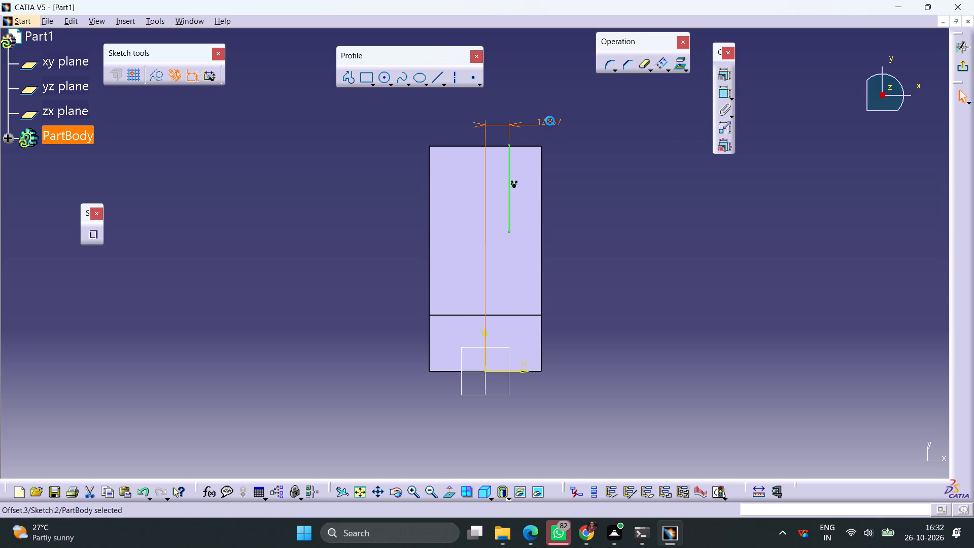
{"action": "type", "text": "20"}
{"action": "key", "text": "Return"}
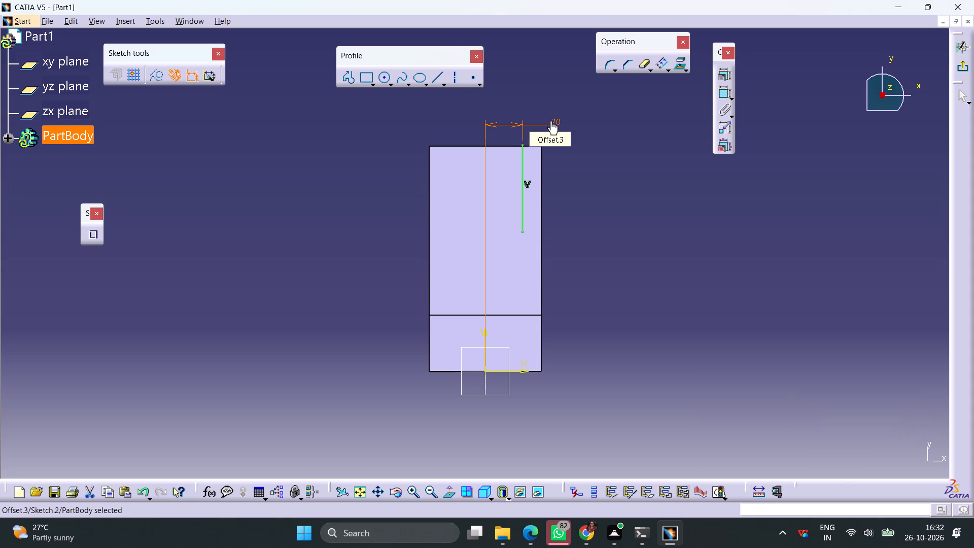
{"action": "left_click", "coordinate": [622, 237]}
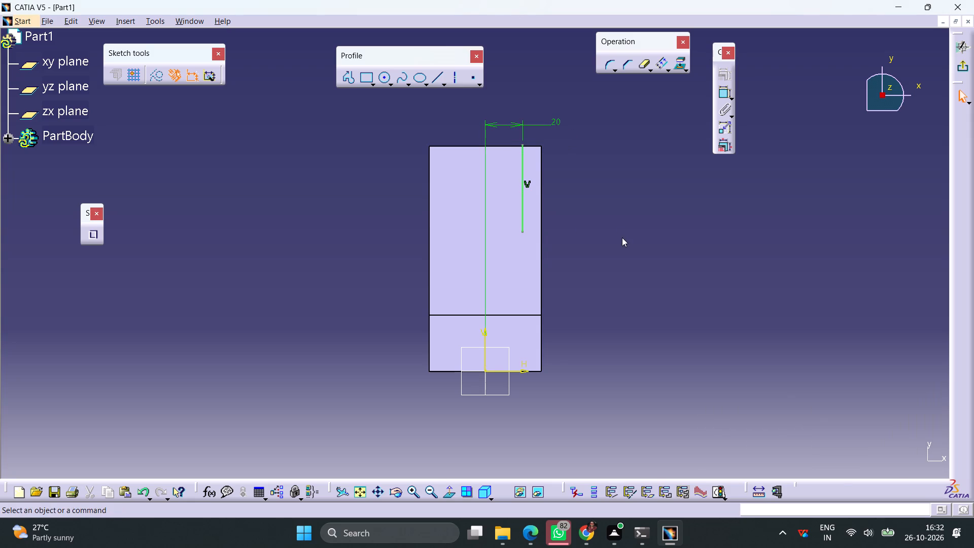
Make the vertical line's lower endpoint coincident with the edge where the raised block meets the lower step.
{"action": "left_click", "coordinate": [523, 232]}
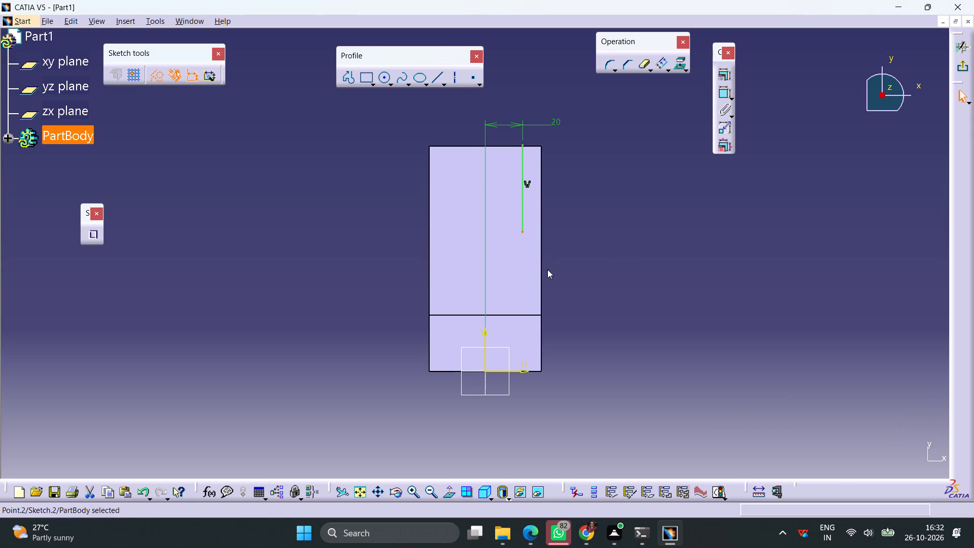
{"action": "left_click", "coordinate": [525, 314], "text": "ctrl"}
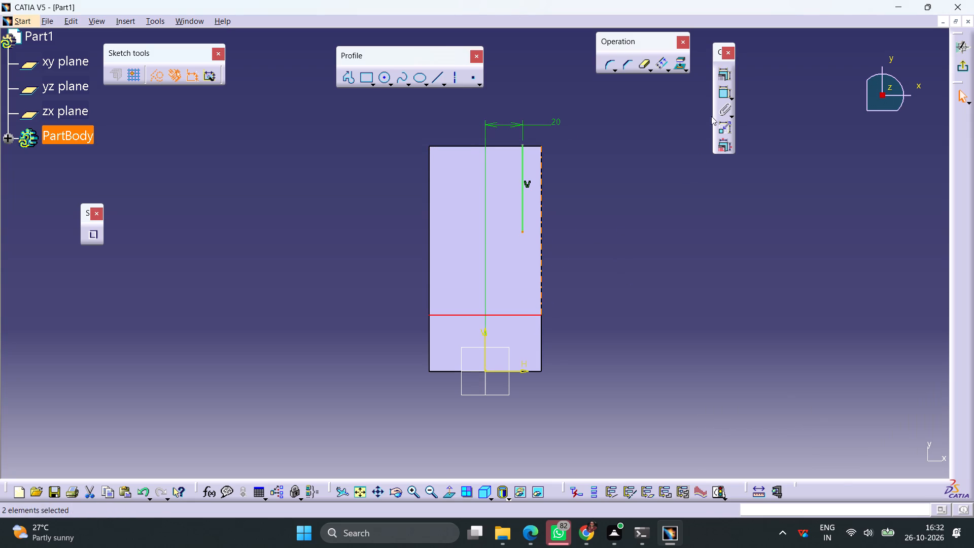
{"action": "left_click", "coordinate": [721, 72]}
{"action": "left_click", "coordinate": [892, 285]}
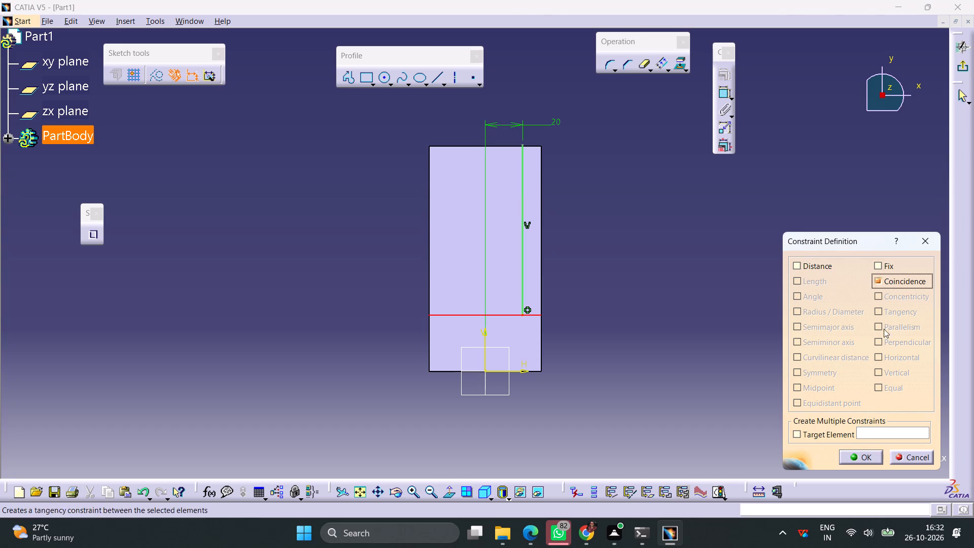
{"action": "left_click", "coordinate": [857, 453]}
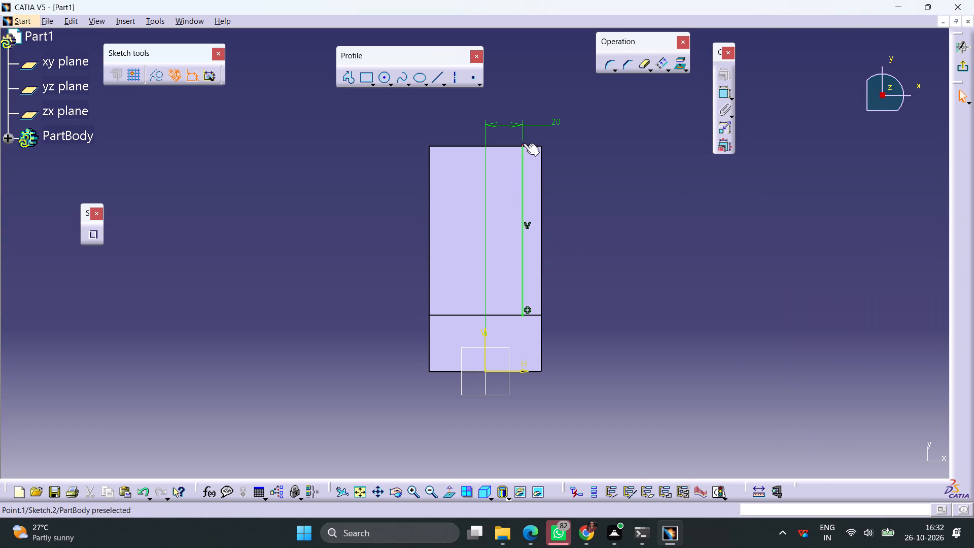
Extend the vertical line past the part's far edge and make its upper endpoint coincident with that edge.
{"action": "left_click_drag", "start_coordinate": [522, 144], "coordinate": [522, 121]}
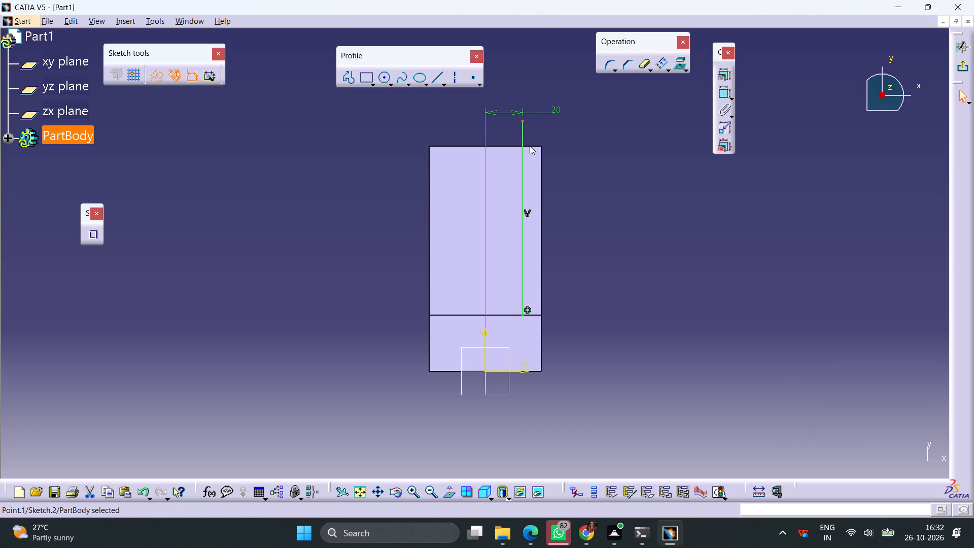
{"action": "left_click", "coordinate": [506, 145], "text": "ctrl"}
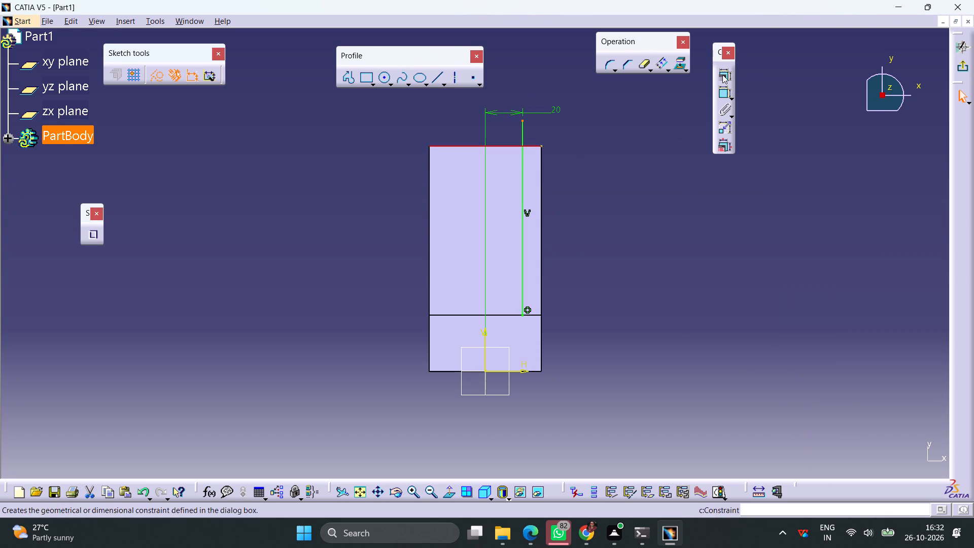
{"action": "left_click", "coordinate": [722, 75]}
{"action": "left_click", "coordinate": [890, 283]}
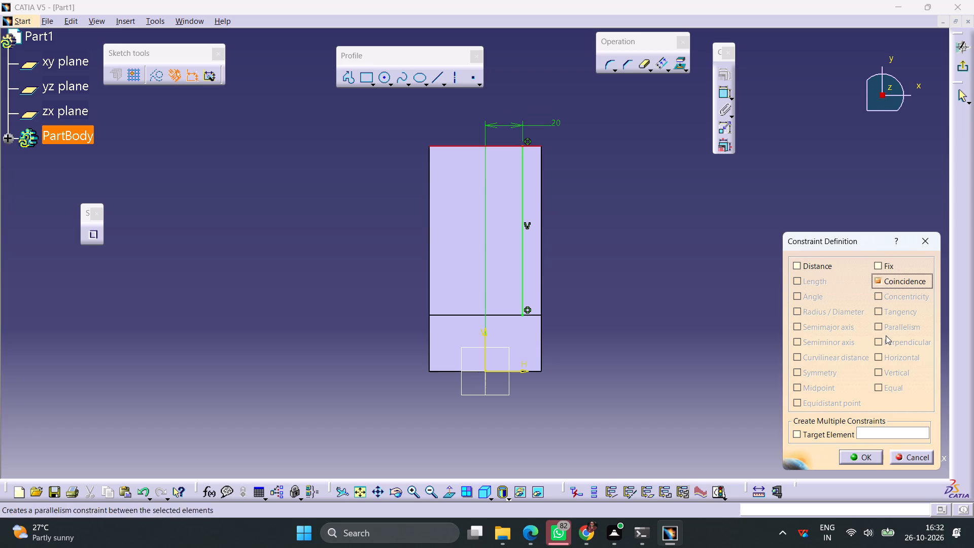
{"action": "left_click", "coordinate": [862, 458]}
Complete a closed rectangle from the constrained line with two horizontal lines and a vertical line just outside the part's side edge.
{"action": "left_click", "coordinate": [437, 80]}
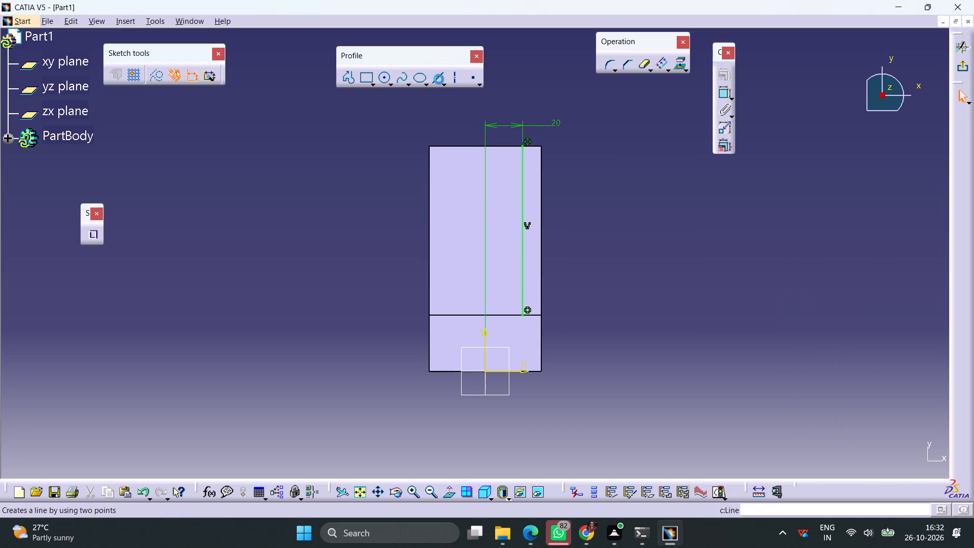
{"action": "left_click", "coordinate": [524, 146]}
{"action": "left_click", "coordinate": [554, 146]}
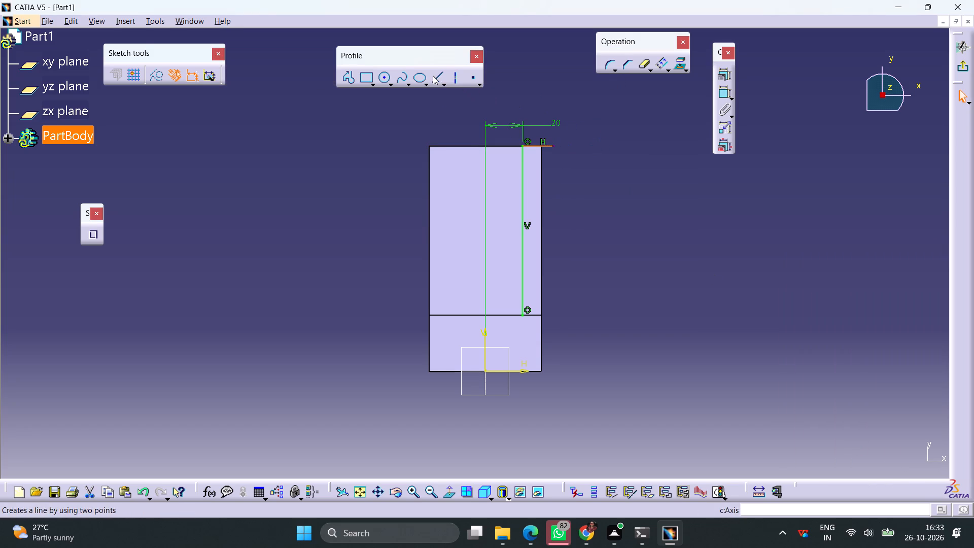
{"action": "left_click", "coordinate": [433, 76]}
{"action": "left_click", "coordinate": [552, 147]}
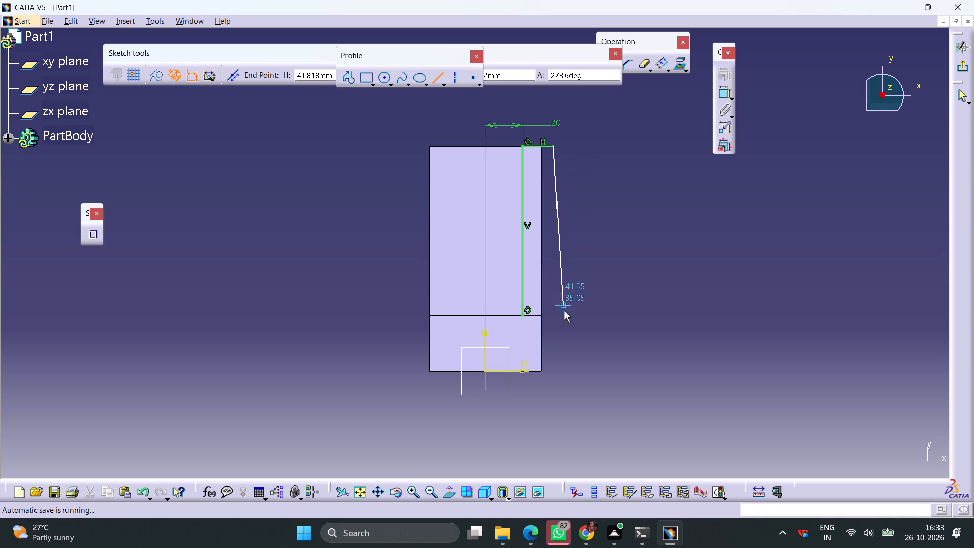
{"action": "left_click", "coordinate": [555, 314]}
{"action": "left_click", "coordinate": [607, 254]}
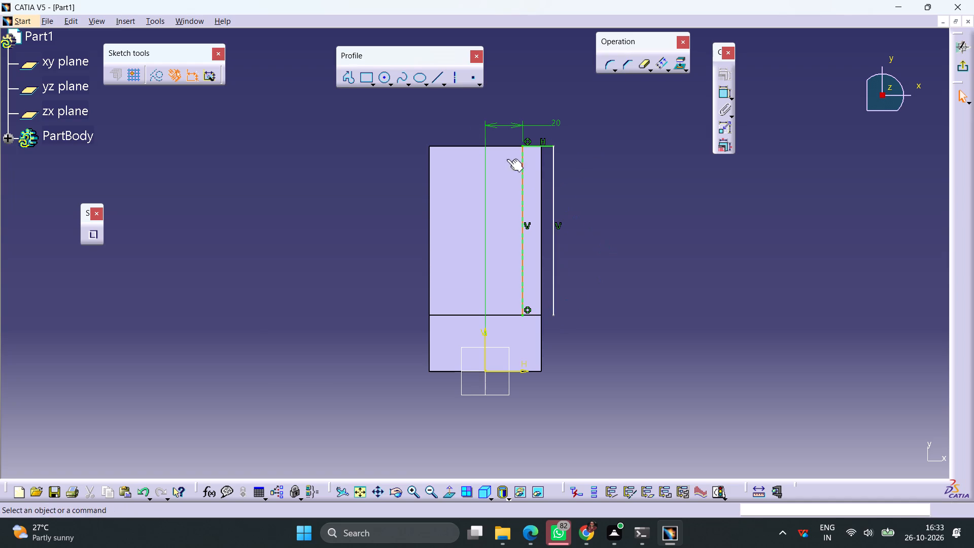
{"action": "left_click", "coordinate": [434, 82]}
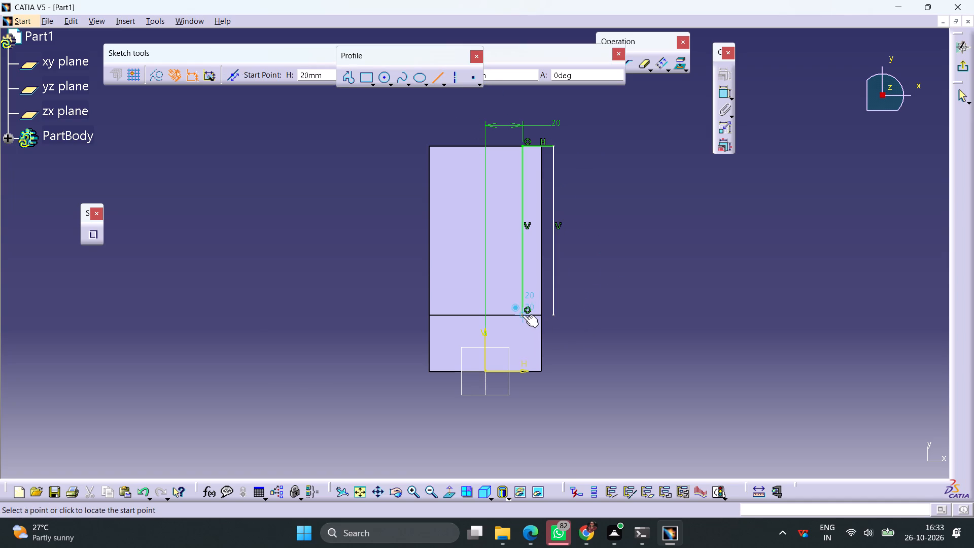
{"action": "left_click", "coordinate": [523, 315]}
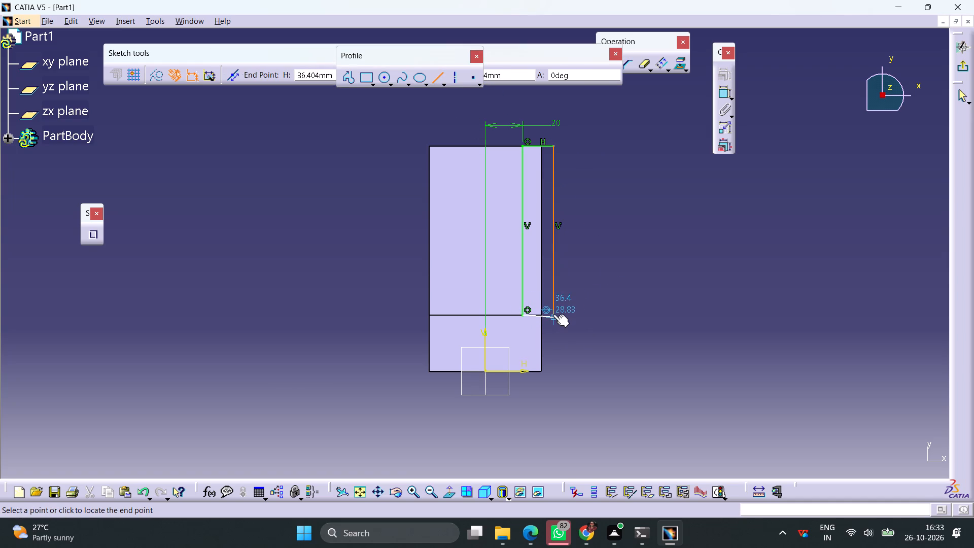
{"action": "left_click", "coordinate": [553, 314]}
{"action": "left_click", "coordinate": [602, 304]}
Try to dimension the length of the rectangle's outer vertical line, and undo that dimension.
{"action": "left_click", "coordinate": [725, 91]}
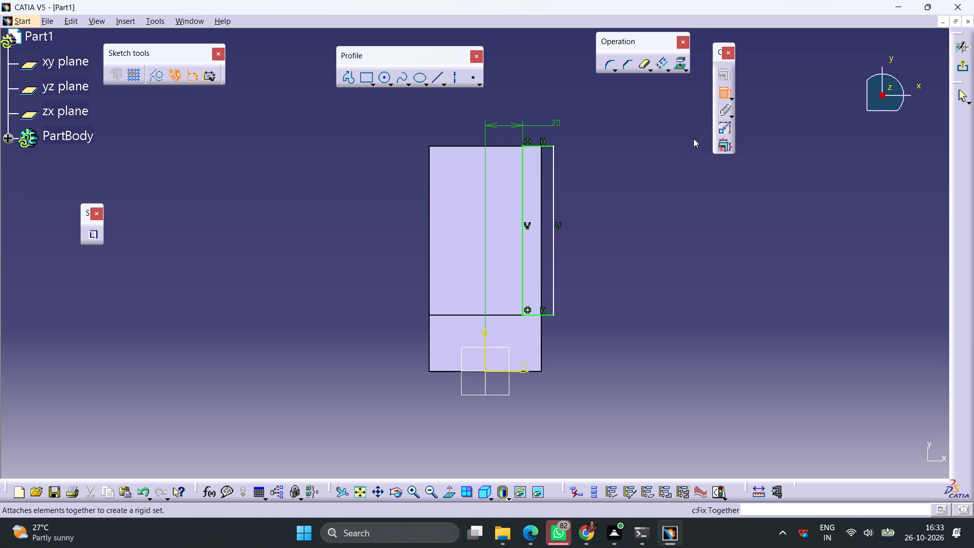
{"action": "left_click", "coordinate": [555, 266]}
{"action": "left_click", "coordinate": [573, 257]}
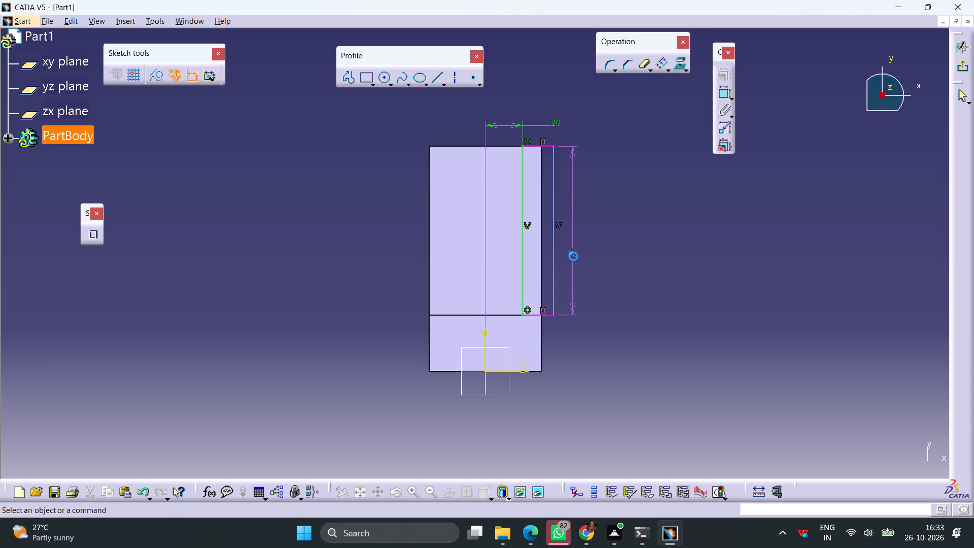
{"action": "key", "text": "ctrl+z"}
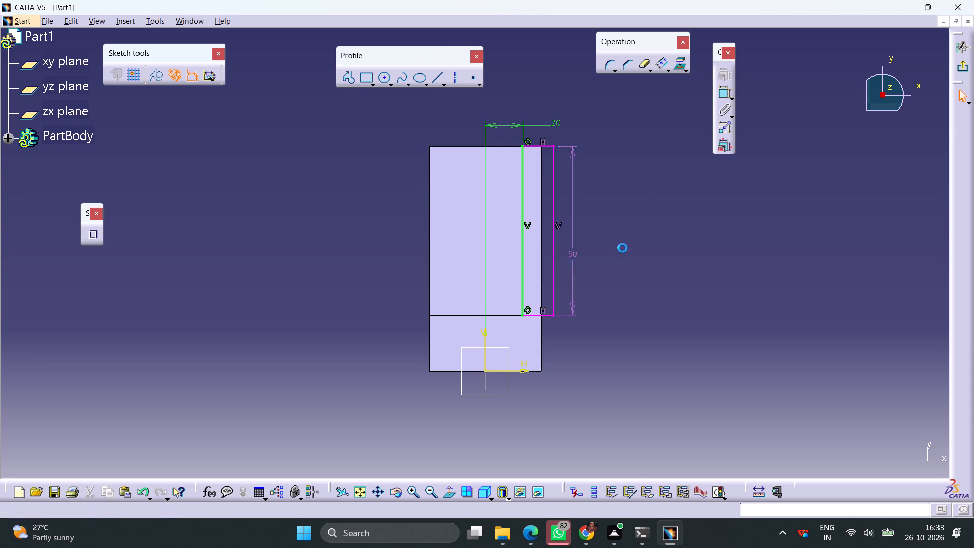
Make the rectangle's outer vertical line coincident with the part's side edge, and exit the sketch.
{"action": "left_click", "coordinate": [553, 255]}
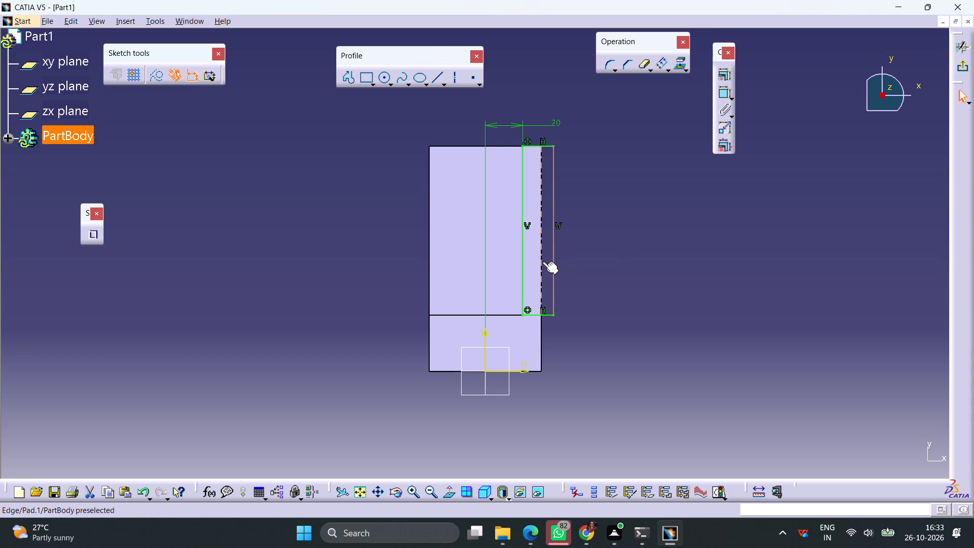
{"action": "left_click", "coordinate": [544, 261], "text": "ctrl"}
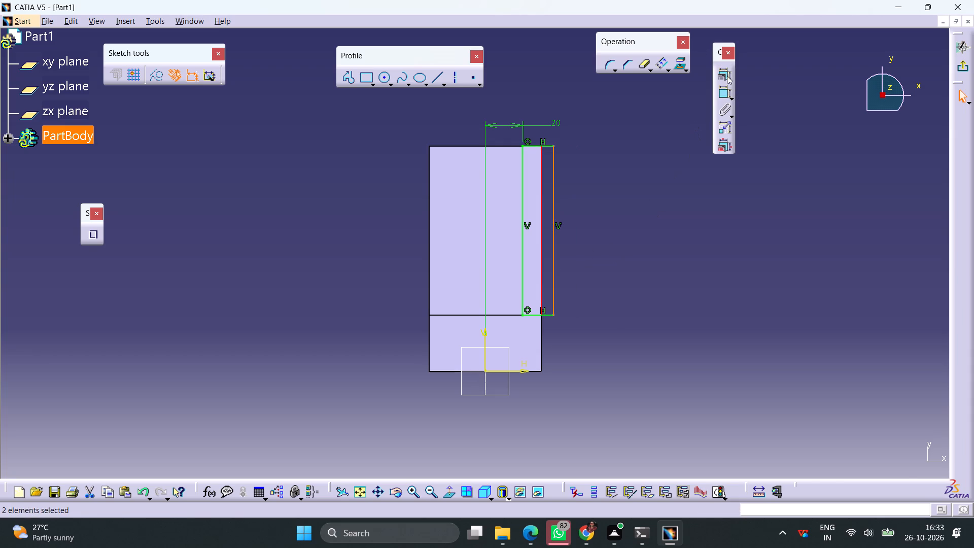
{"action": "left_click", "coordinate": [726, 76]}
{"action": "left_click", "coordinate": [897, 279]}
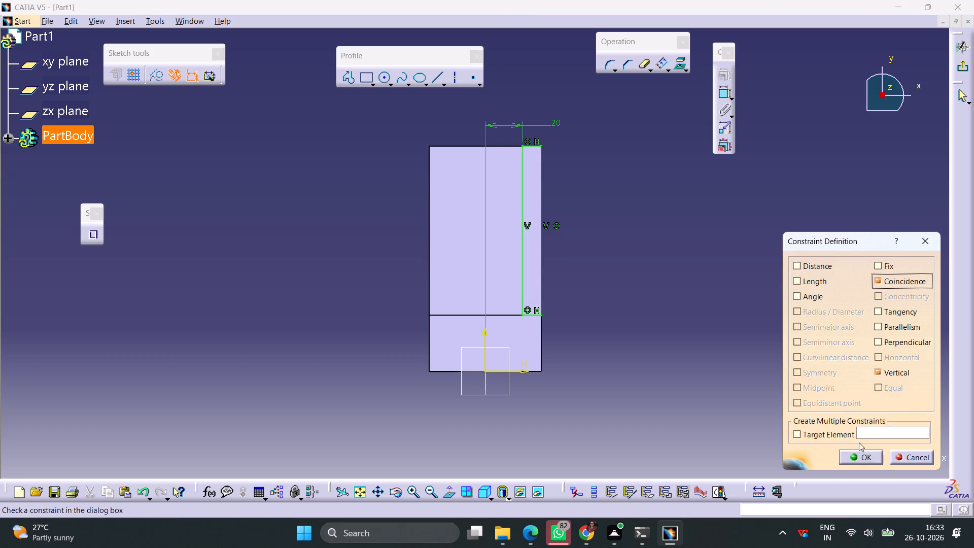
{"action": "left_click", "coordinate": [858, 457]}
{"action": "left_click", "coordinate": [959, 64]}
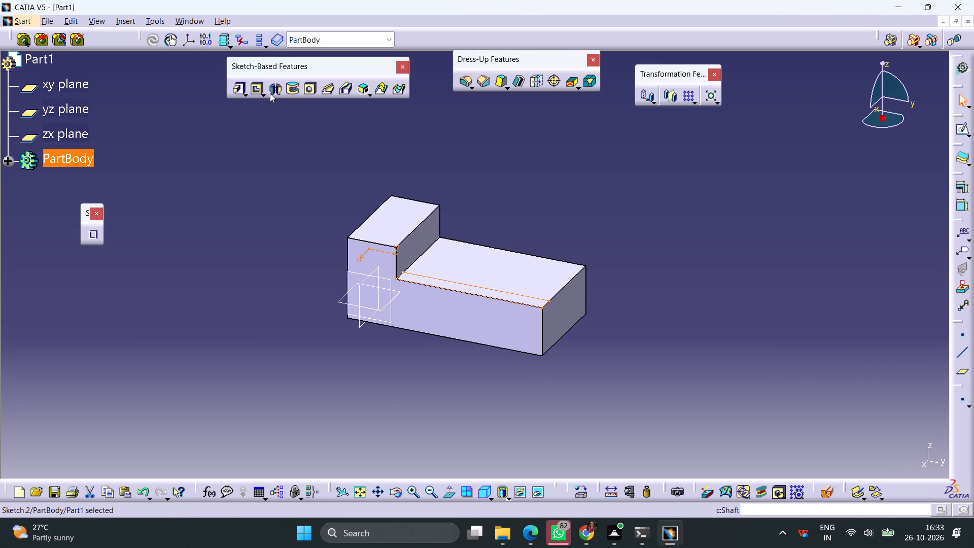
Cut the side-strip rectangle sketch as a pocket 30 mm deep through the lower step.
{"action": "left_click", "coordinate": [256, 87]}
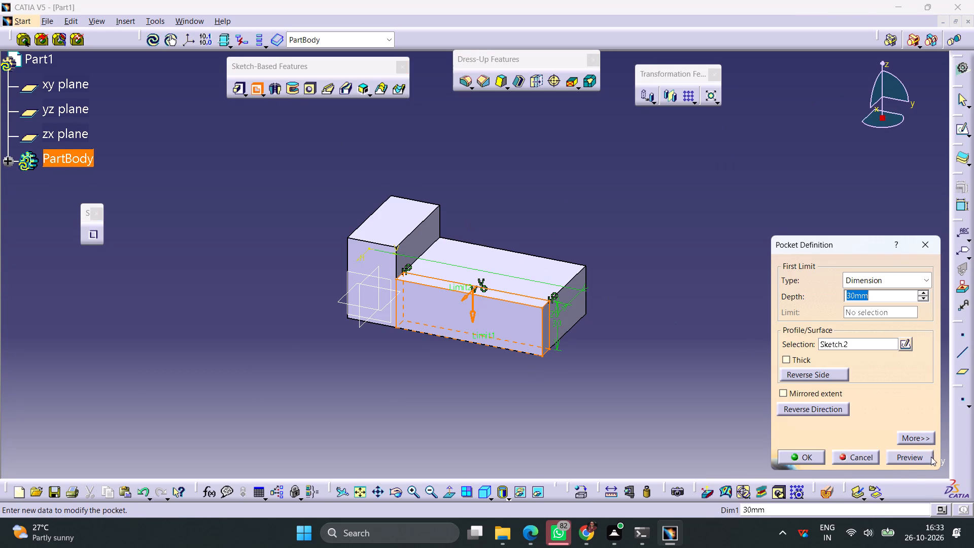
{"action": "left_click", "coordinate": [918, 457]}
{"action": "left_click", "coordinate": [807, 453]}
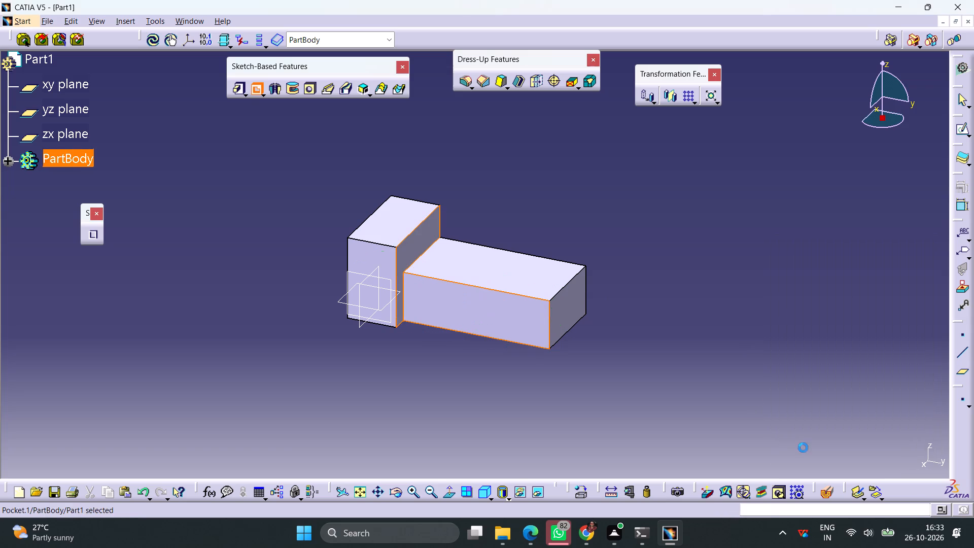
{"action": "left_click", "coordinate": [723, 365]}
Start a sketch on the lower step's top face and draw a rectangle about 87 mm long just outside its uncut side edge.
{"action": "left_click", "coordinate": [485, 272]}
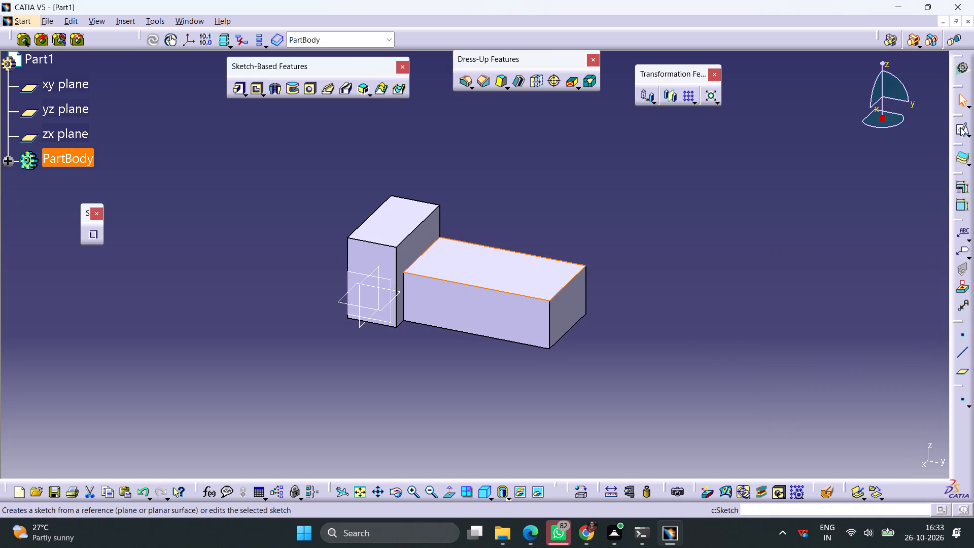
{"action": "left_click", "coordinate": [959, 131]}
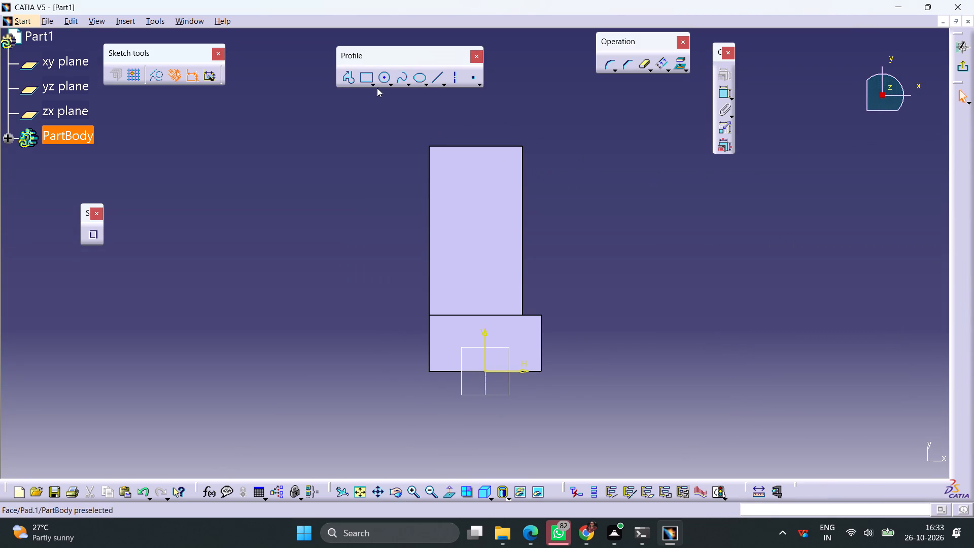
{"action": "left_click", "coordinate": [367, 77]}
{"action": "left_click", "coordinate": [387, 124]}
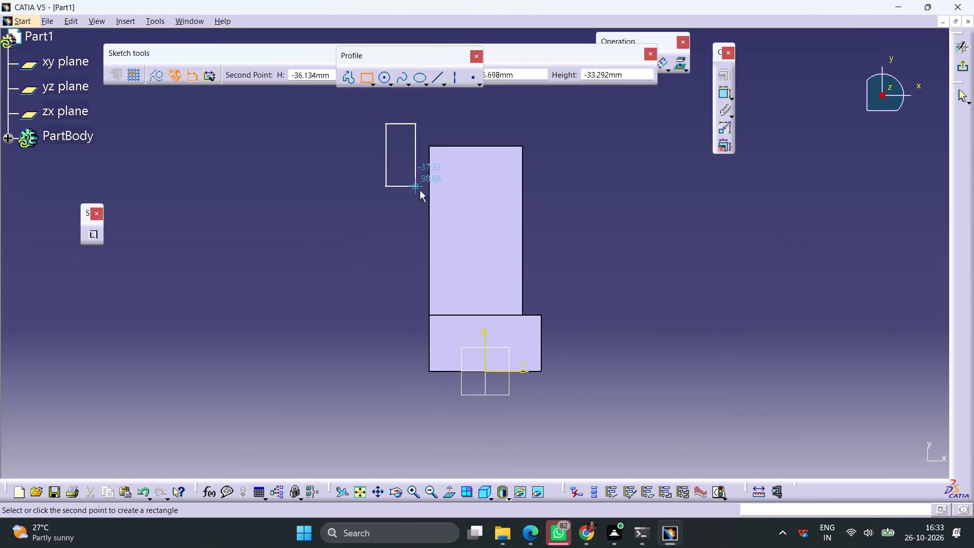
{"action": "left_click", "coordinate": [414, 289]}
{"action": "left_click", "coordinate": [404, 314]}
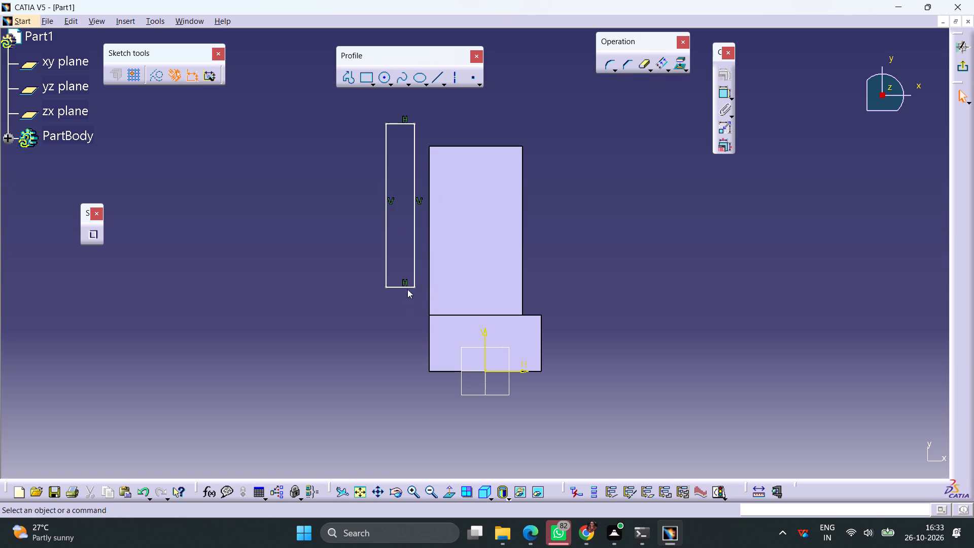
Make the rectangle's horizontal line nearest the raised block coincident with the edge between the block and the lower step.
{"action": "left_click", "coordinate": [403, 287]}
{"action": "left_click", "coordinate": [437, 314], "text": "ctrl"}
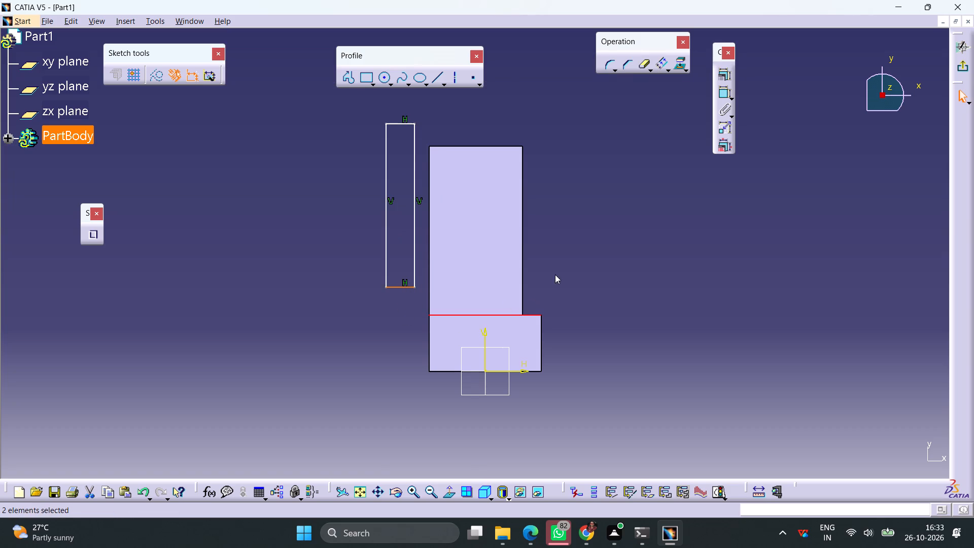
{"action": "left_click", "coordinate": [723, 73]}
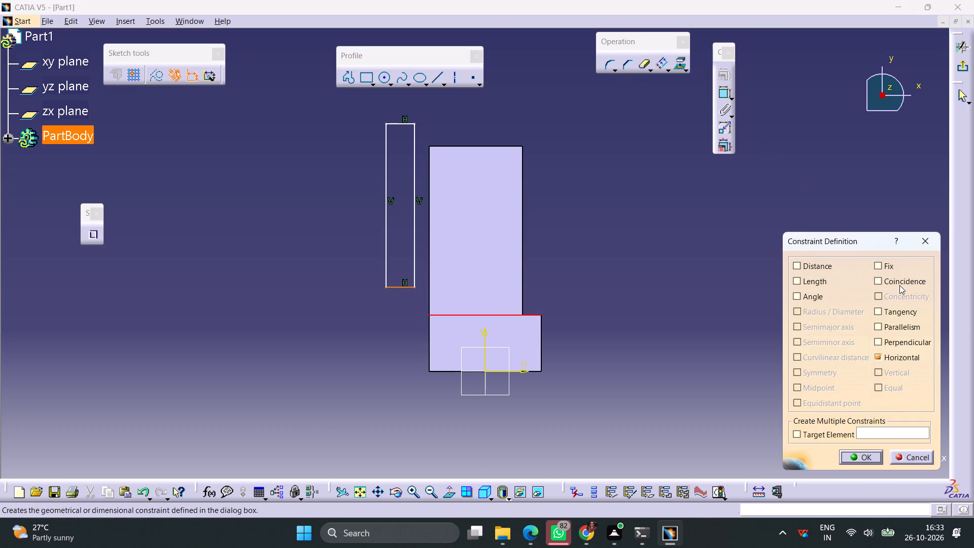
{"action": "left_click", "coordinate": [897, 280]}
{"action": "left_click", "coordinate": [865, 459]}
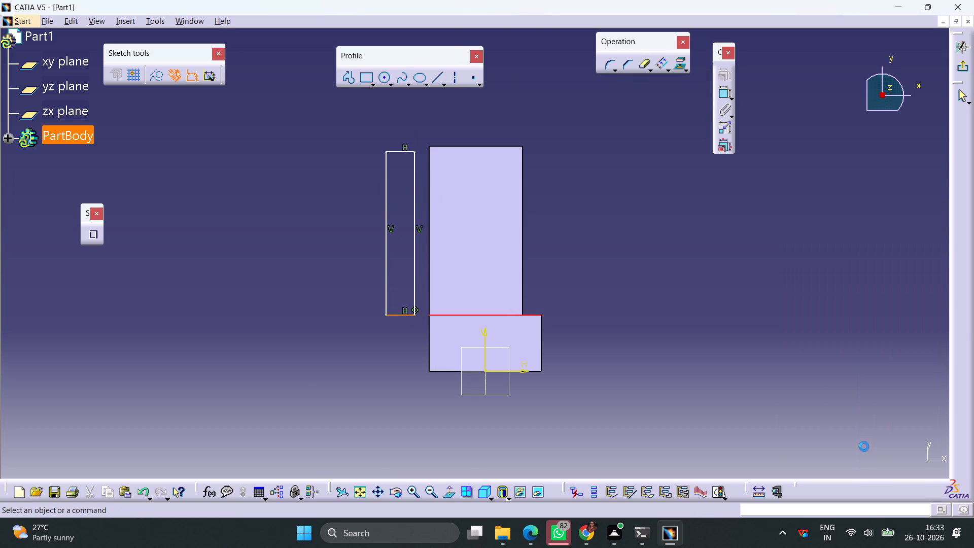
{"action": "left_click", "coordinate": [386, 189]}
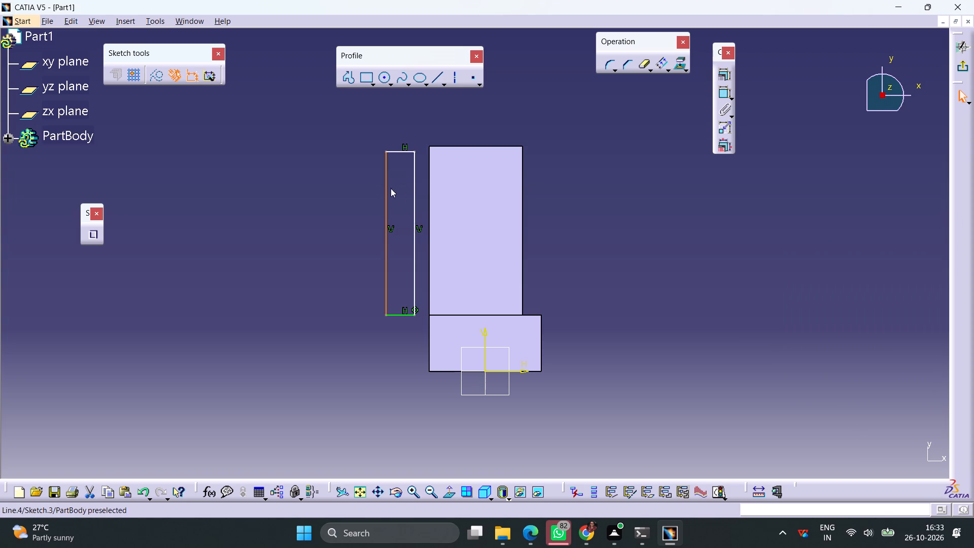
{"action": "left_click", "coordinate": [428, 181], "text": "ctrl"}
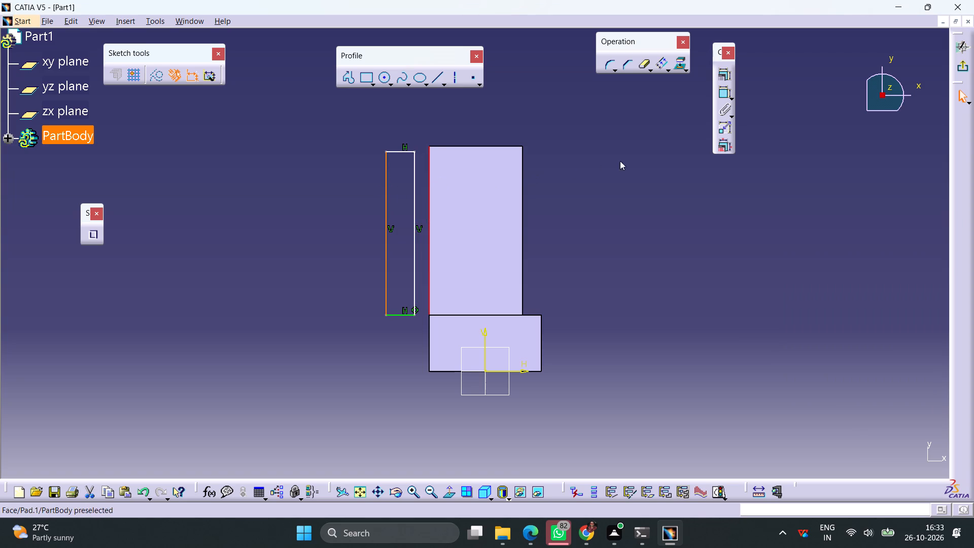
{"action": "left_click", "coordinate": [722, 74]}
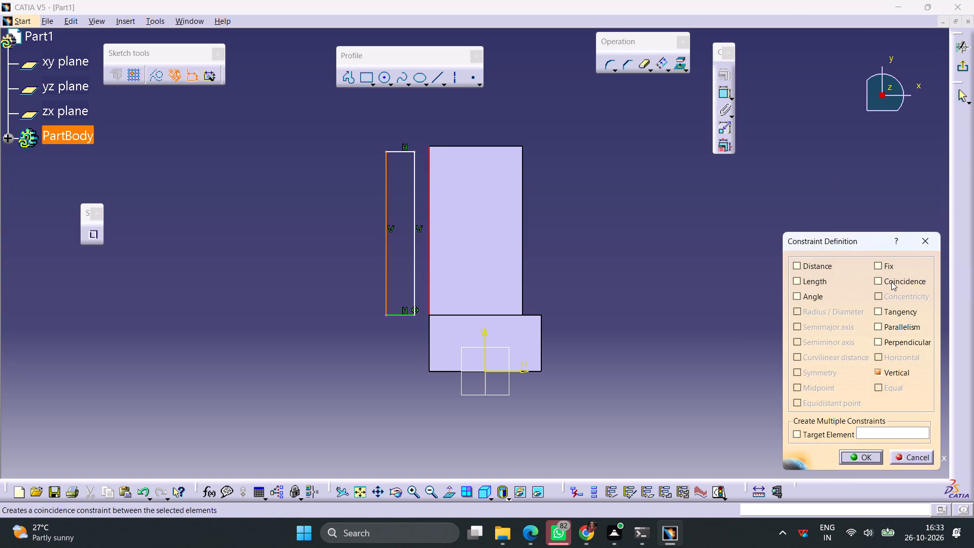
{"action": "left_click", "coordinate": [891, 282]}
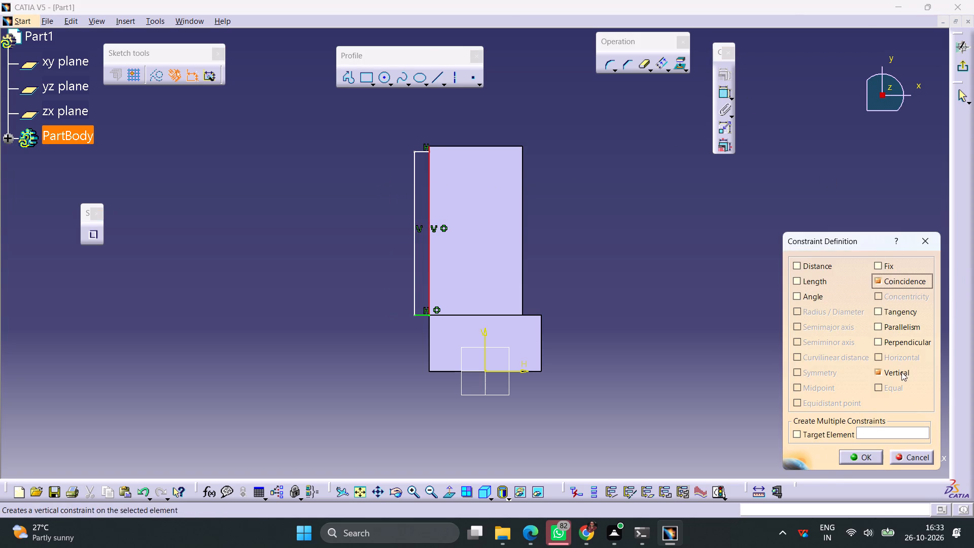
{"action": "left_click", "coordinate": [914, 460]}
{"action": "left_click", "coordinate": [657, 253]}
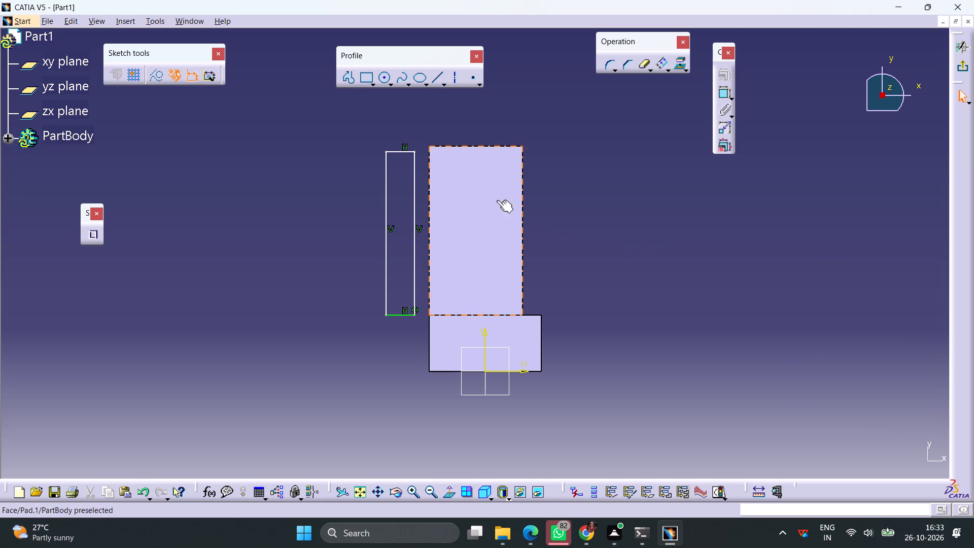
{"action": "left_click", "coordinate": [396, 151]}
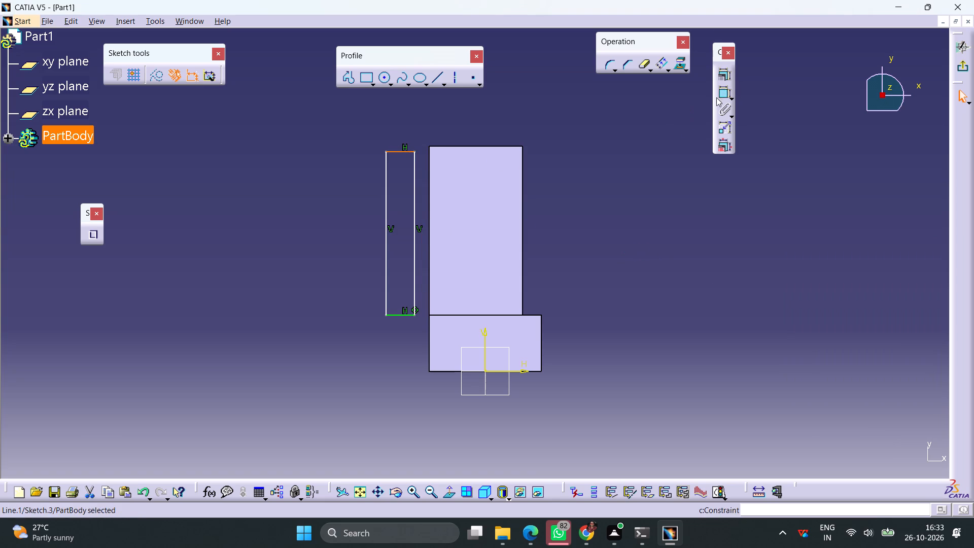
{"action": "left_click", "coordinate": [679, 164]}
Dimension the rectangle's inner vertical line from the sketch's vertical axis and set the distance to 20 mm.
{"action": "left_click", "coordinate": [416, 207]}
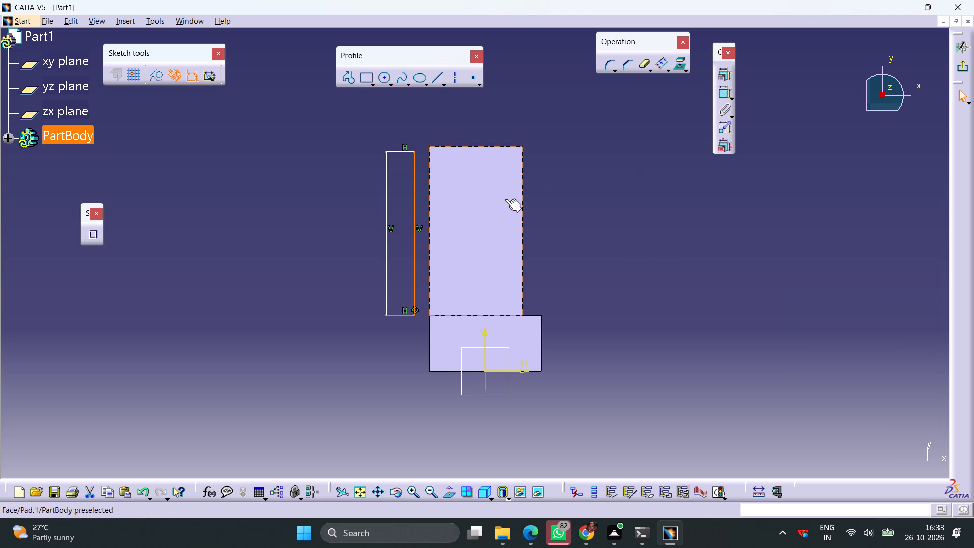
{"action": "left_click", "coordinate": [725, 93]}
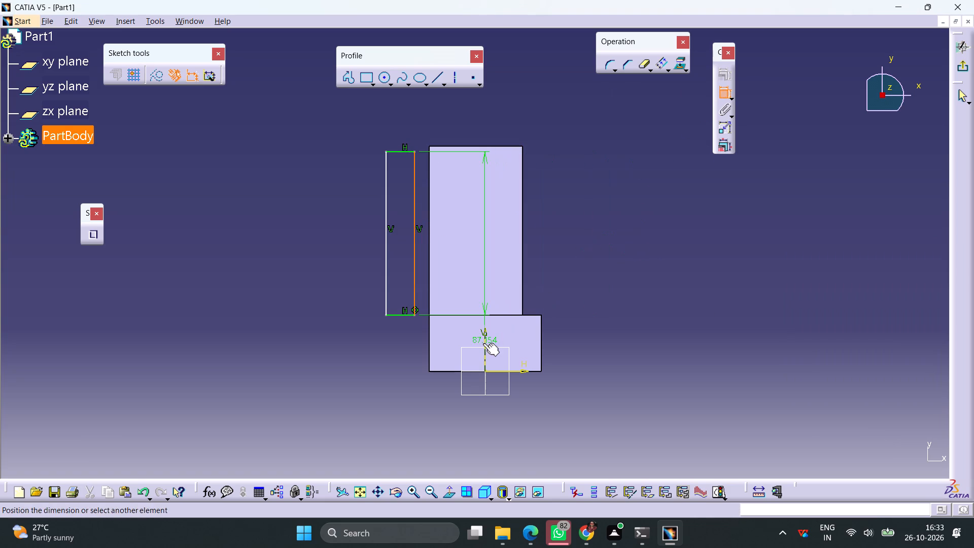
{"action": "left_click", "coordinate": [483, 343]}
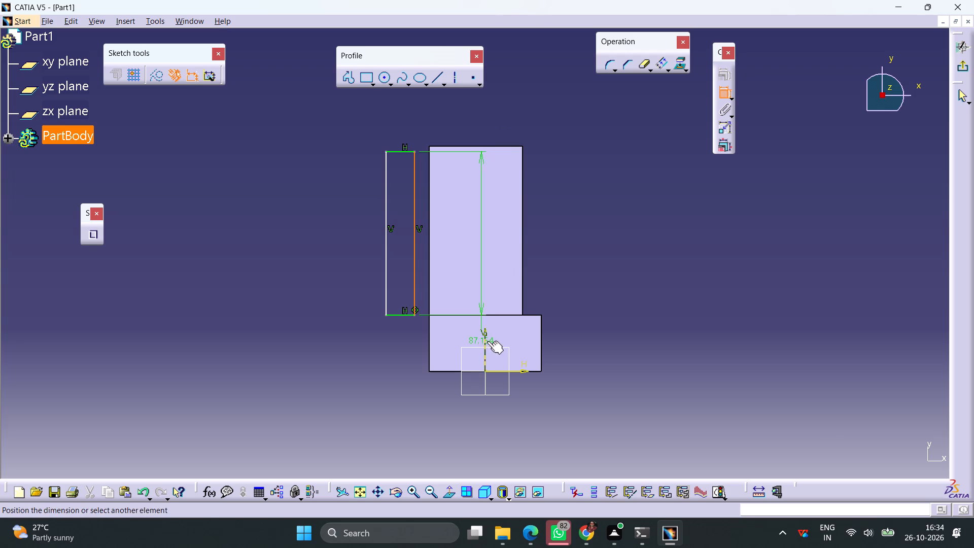
{"action": "left_click", "coordinate": [484, 340]}
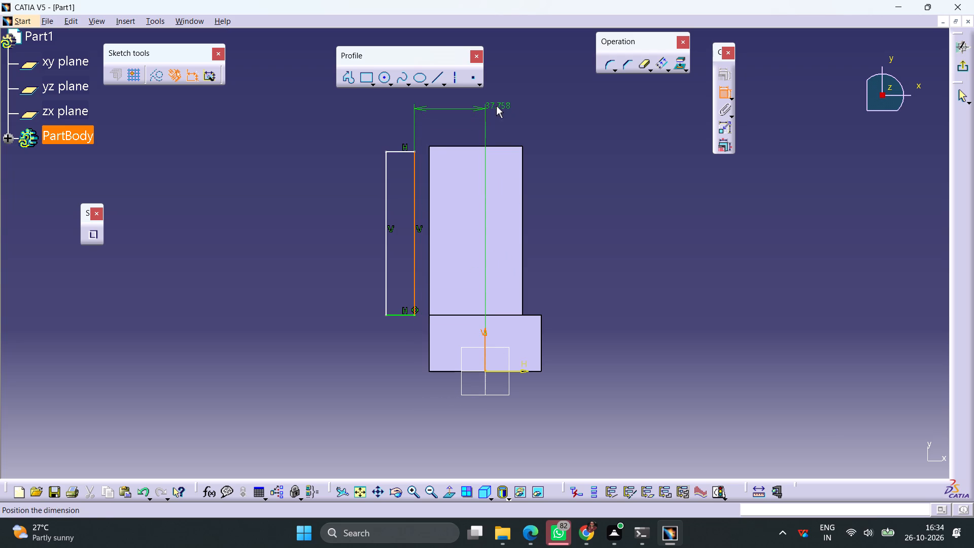
{"action": "left_click", "coordinate": [496, 106]}
{"action": "double_click", "coordinate": [499, 105]}
{"action": "type", "text": "20"}
{"action": "key", "text": "Return"}
{"action": "left_click", "coordinate": [564, 188]}
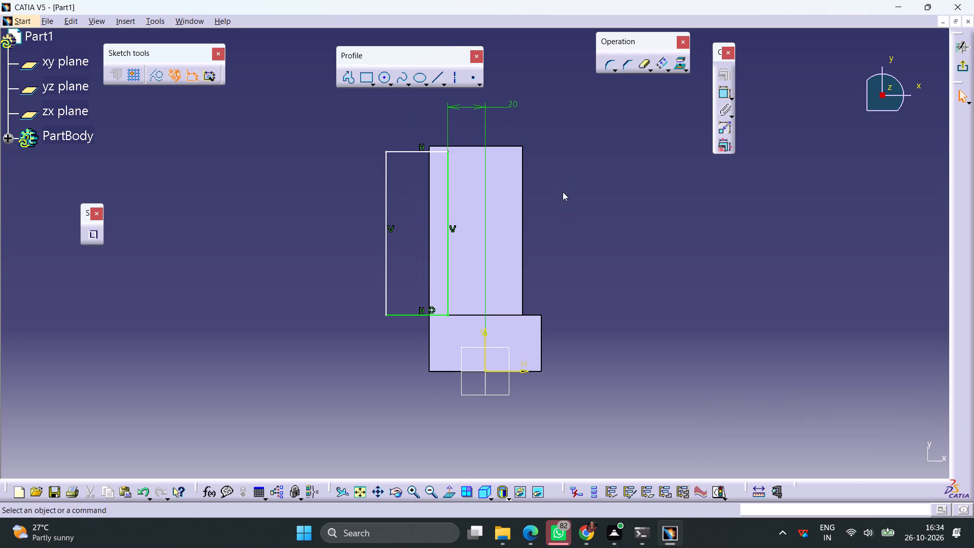
Make the rectangle's upper horizontal line coincident with the lower step's far edge.
{"action": "left_click", "coordinate": [399, 152]}
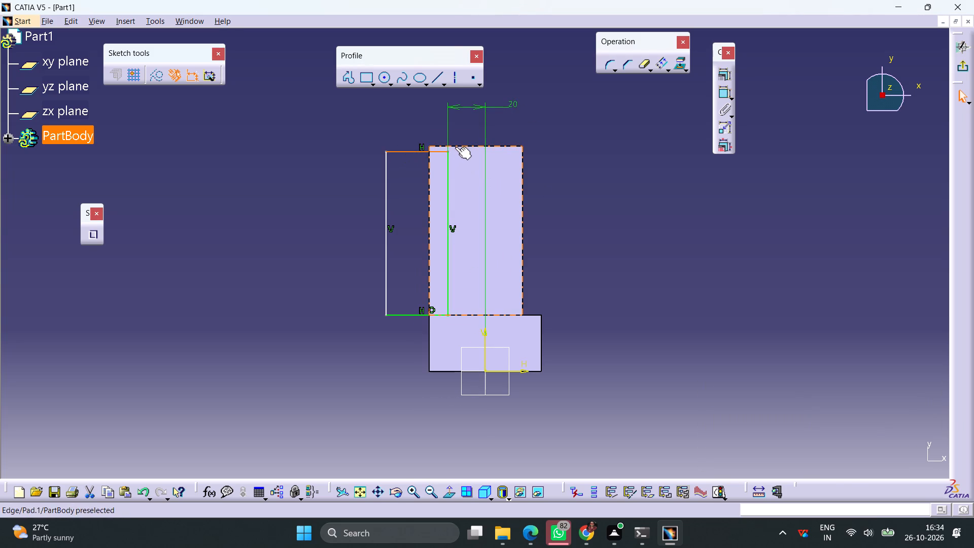
{"action": "left_click", "coordinate": [455, 147], "text": "ctrl"}
{"action": "left_click", "coordinate": [721, 74]}
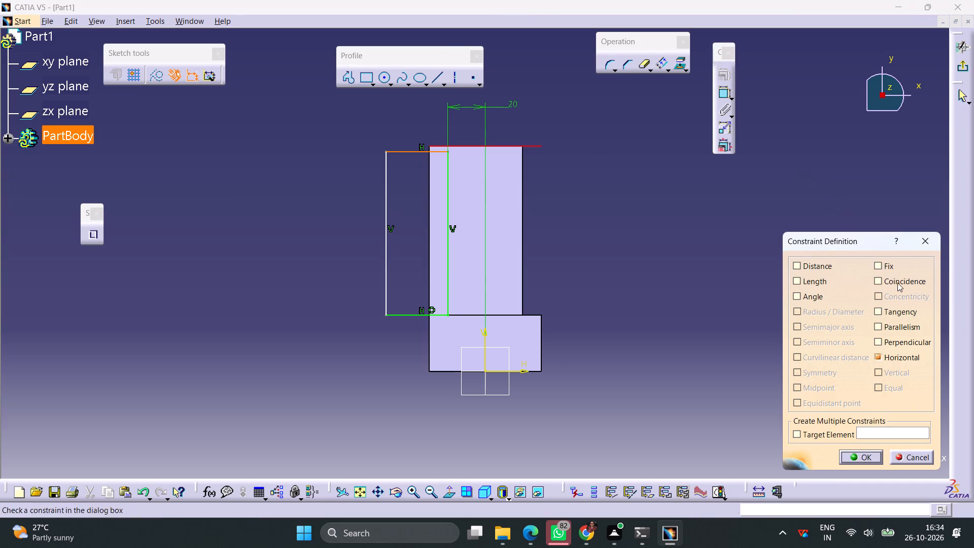
{"action": "left_click", "coordinate": [896, 281]}
{"action": "left_click", "coordinate": [867, 456]}
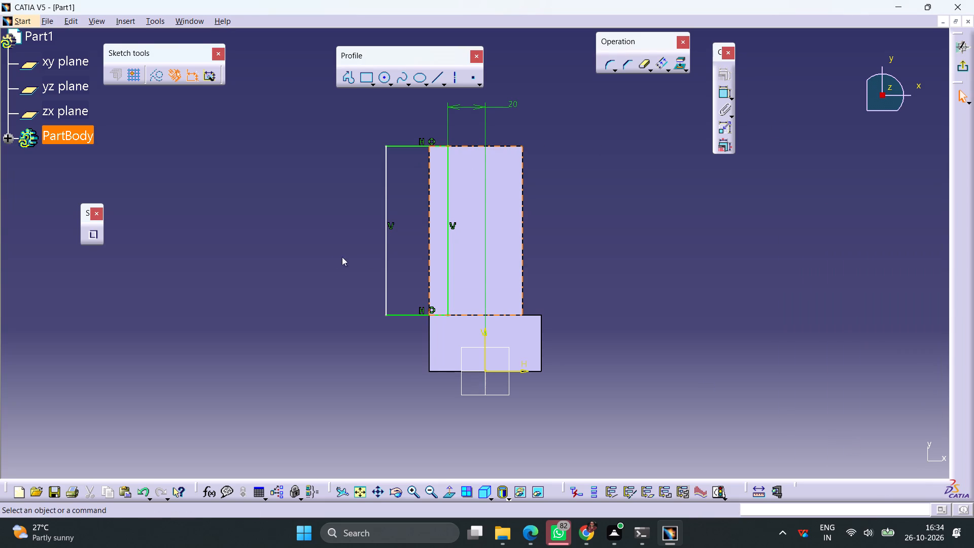
Make the rectangle's outer vertical line coincident with the lower step's side edge, and exit the sketch.
{"action": "left_click", "coordinate": [387, 249]}
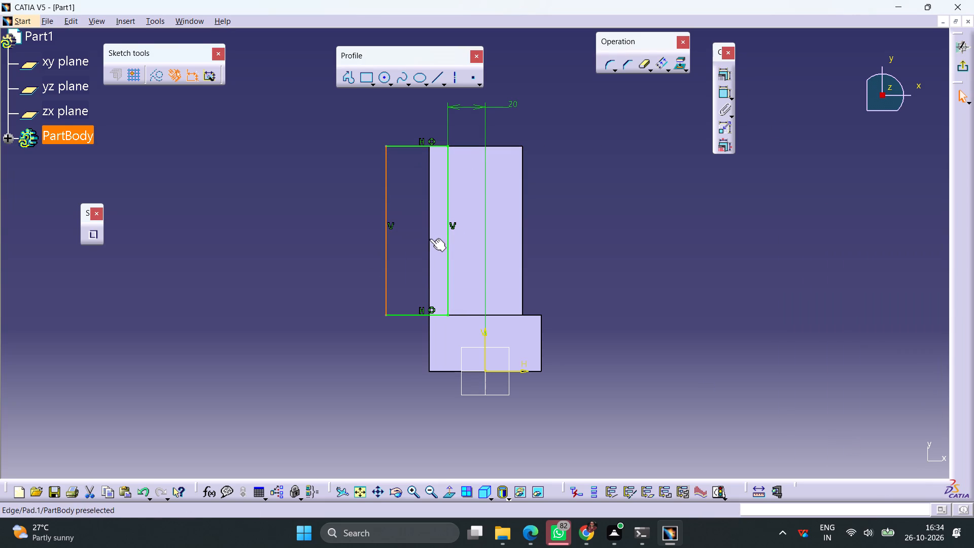
{"action": "left_click", "coordinate": [430, 238], "text": "ctrl"}
{"action": "left_click", "coordinate": [721, 71]}
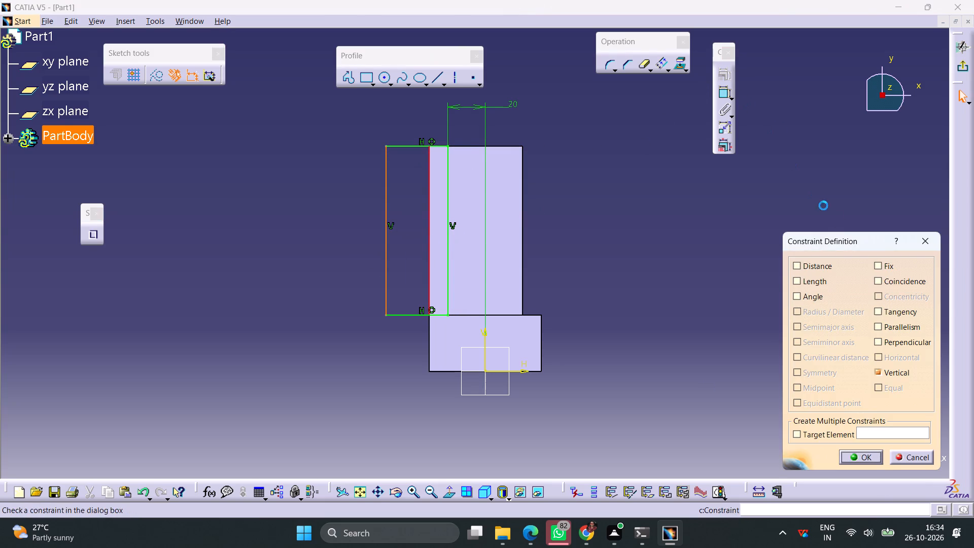
{"action": "left_click", "coordinate": [894, 282]}
{"action": "left_click", "coordinate": [868, 459]}
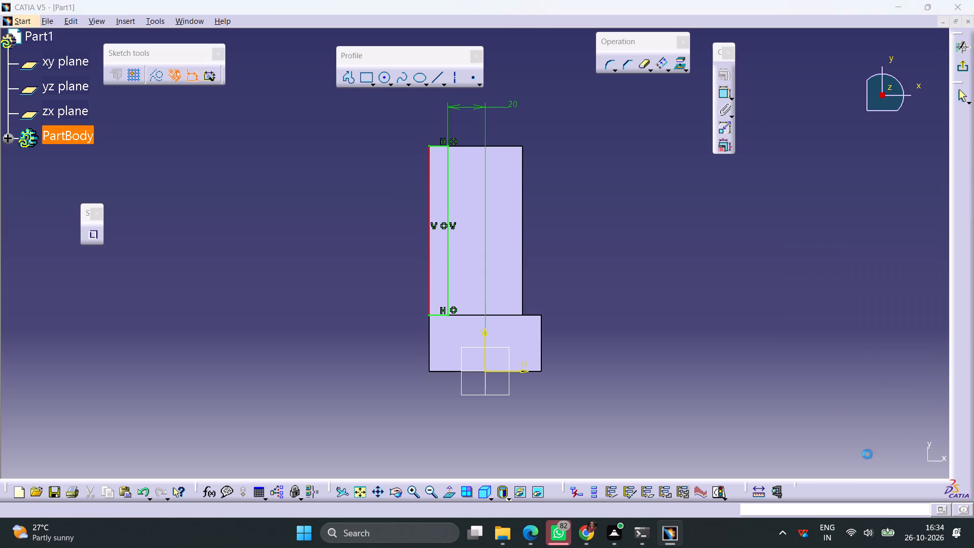
{"action": "left_click", "coordinate": [958, 70]}
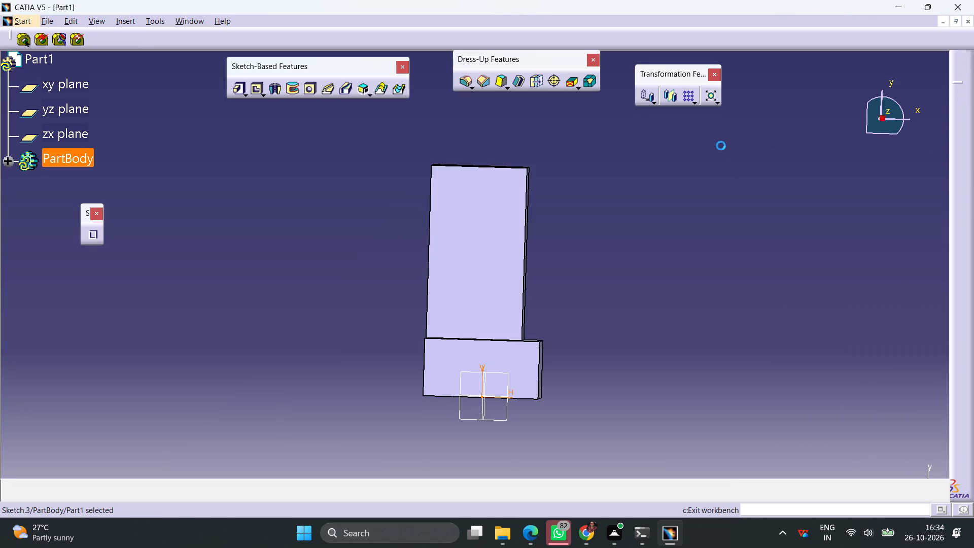
Cut the second side-strip rectangle as a pocket 30 mm deep.
{"action": "left_click", "coordinate": [257, 91]}
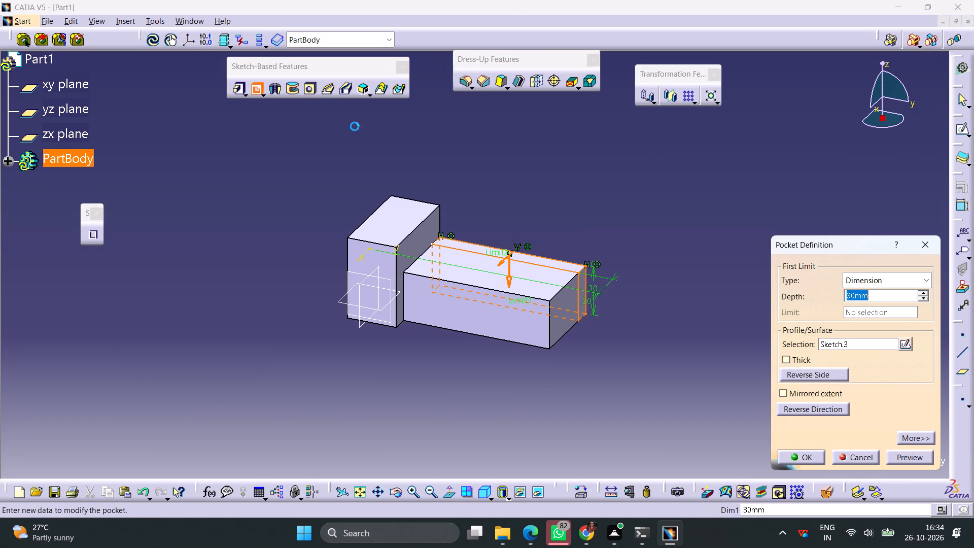
{"action": "left_click", "coordinate": [903, 457]}
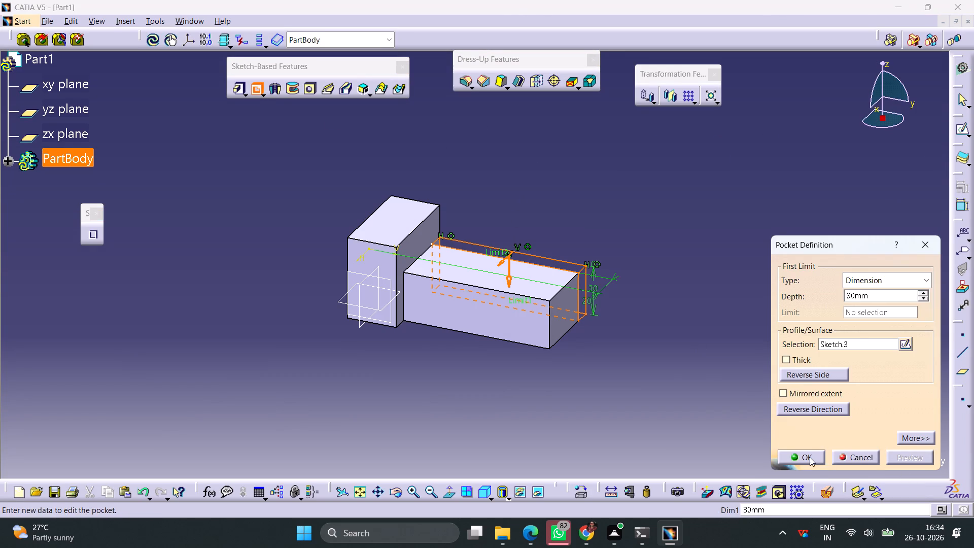
{"action": "left_click", "coordinate": [810, 457]}
{"action": "left_click", "coordinate": [742, 357]}
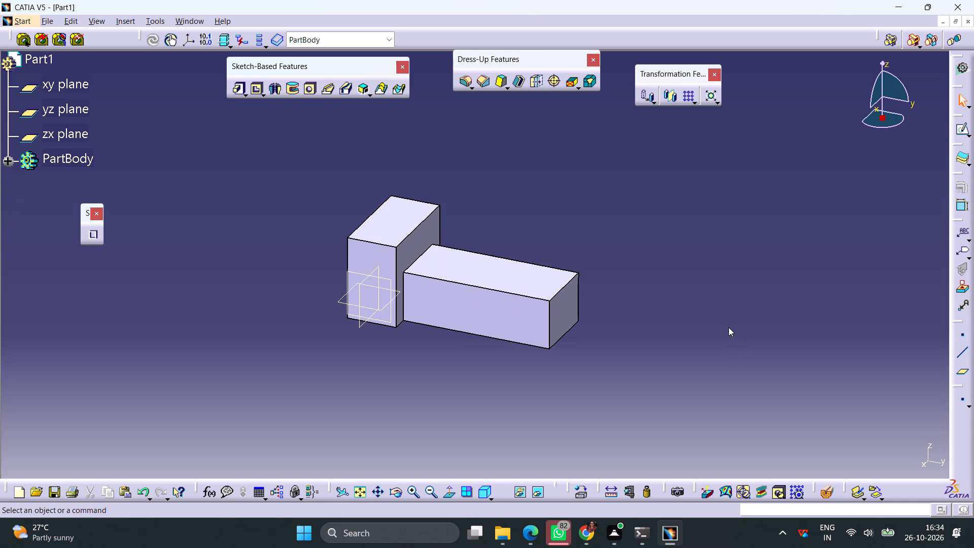
Start a sketch on the narrowed step's top face and draw a slanted line across one far corner, overshooting both edges.
{"action": "left_click", "coordinate": [538, 283]}
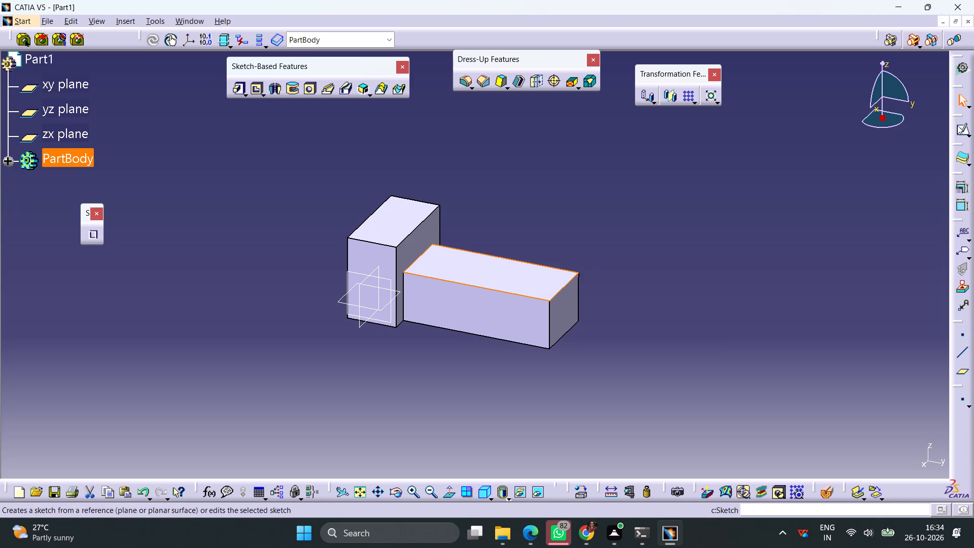
{"action": "left_click", "coordinate": [957, 125]}
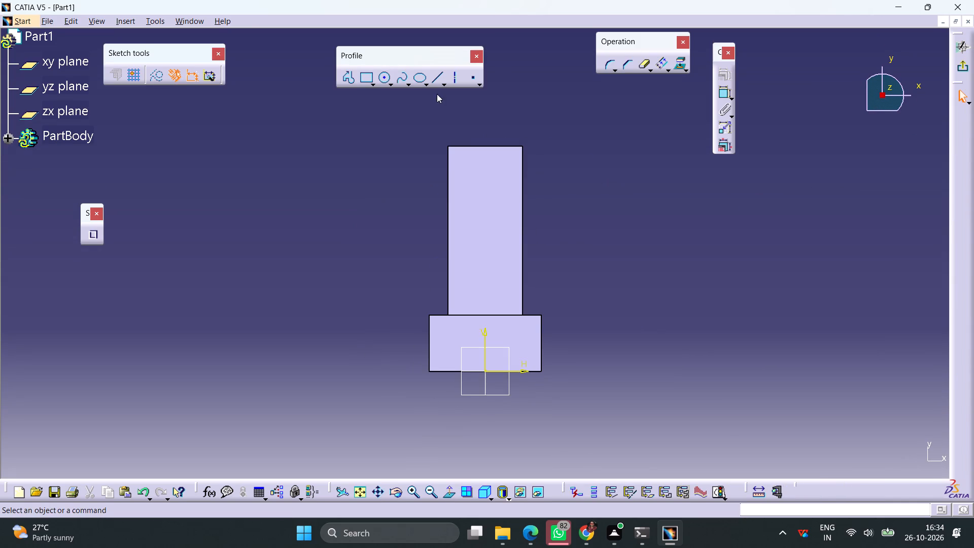
{"action": "left_click", "coordinate": [435, 79]}
{"action": "left_click", "coordinate": [491, 133]}
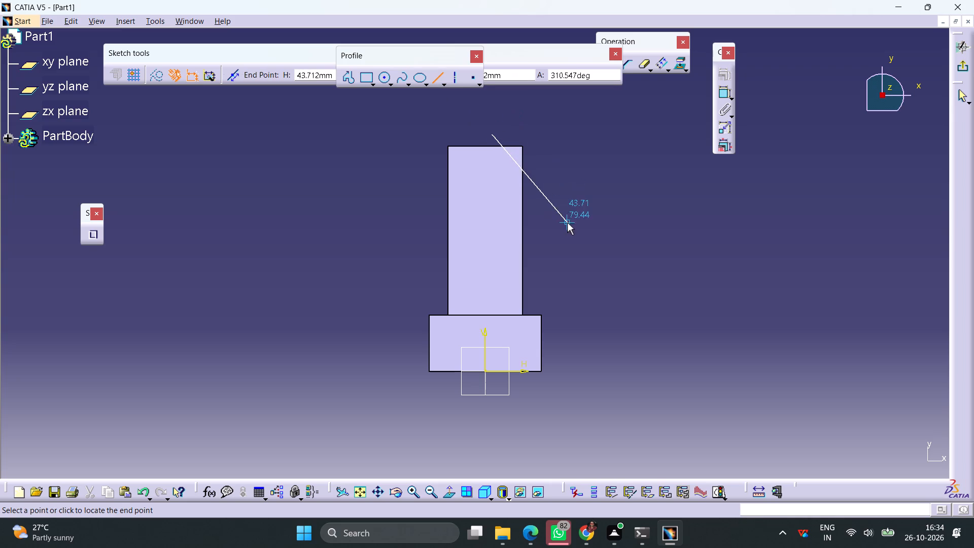
{"action": "left_click", "coordinate": [555, 231]}
{"action": "left_click", "coordinate": [606, 218]}
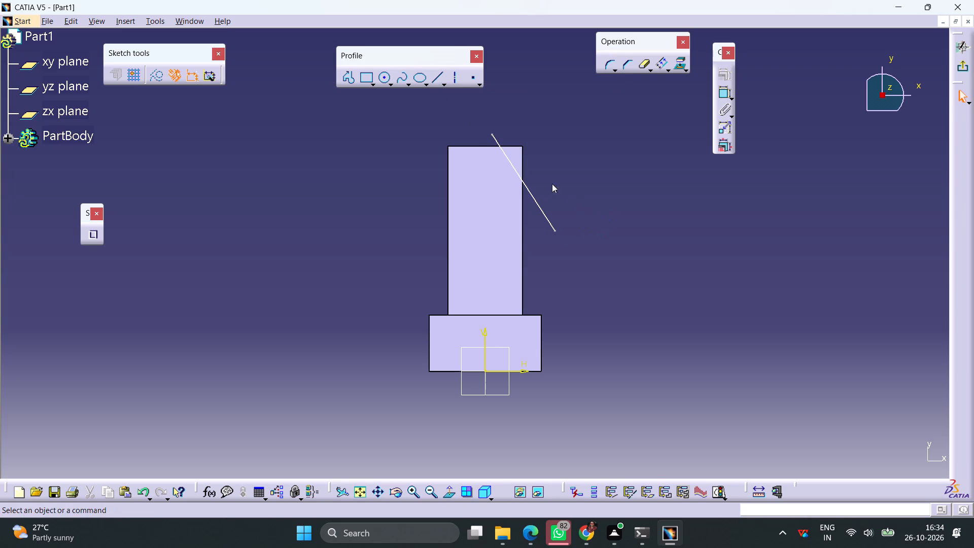
Constrain the slanted line's upper endpoint to the sketch's vertical axis with an offset of 0 mm.
{"action": "left_click", "coordinate": [491, 134]}
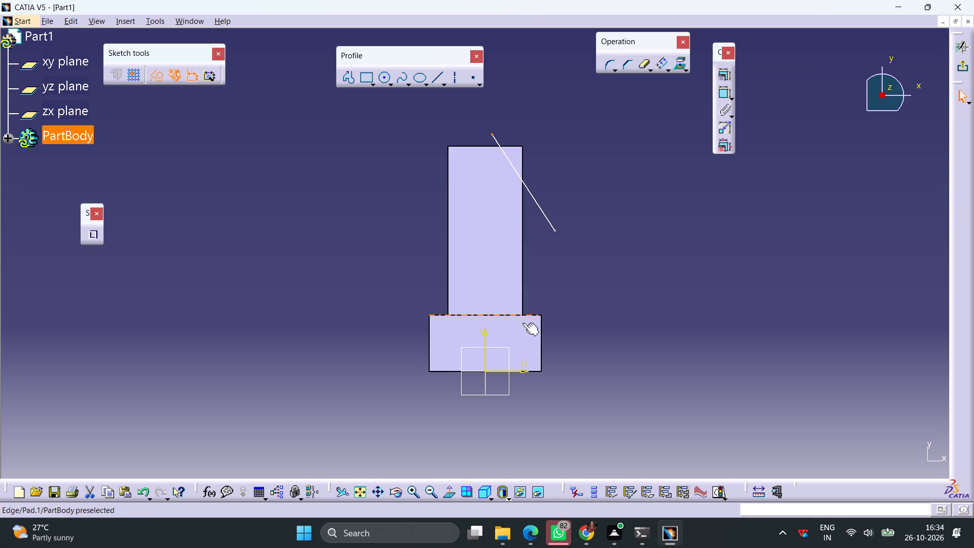
{"action": "left_click", "coordinate": [484, 332], "text": "ctrl"}
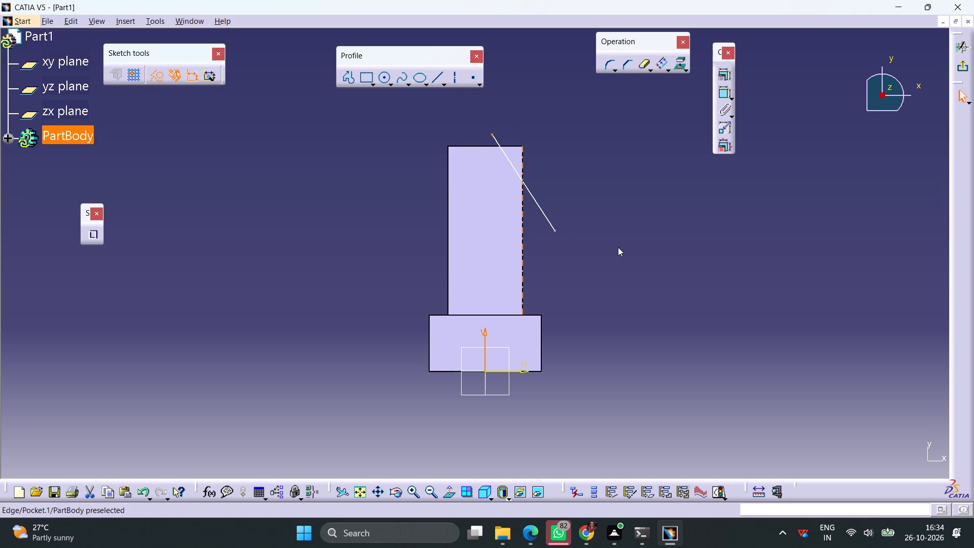
{"action": "left_click", "coordinate": [720, 92]}
{"action": "left_click", "coordinate": [592, 118]}
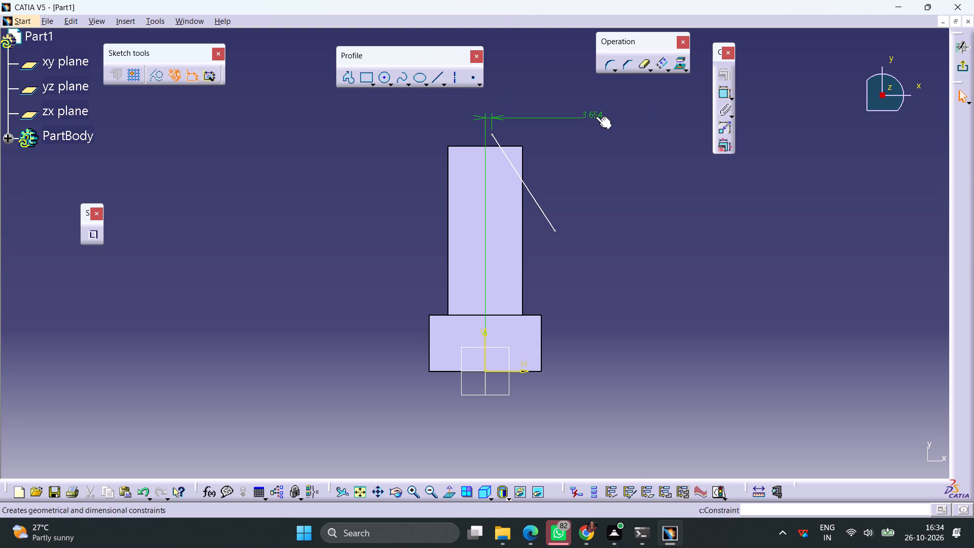
{"action": "double_click", "coordinate": [596, 116]}
{"action": "key", "text": "0"}
{"action": "key", "text": "Return"}
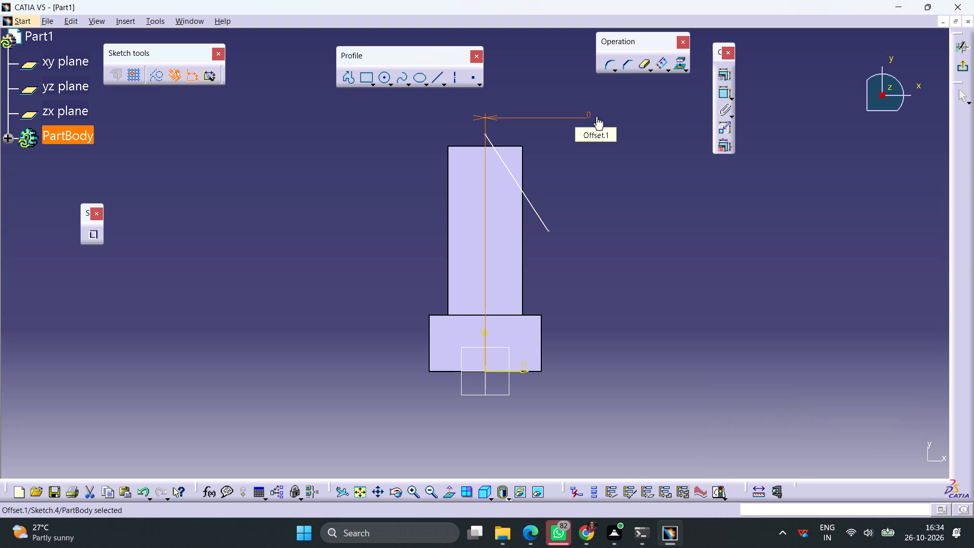
{"action": "left_click", "coordinate": [628, 193]}
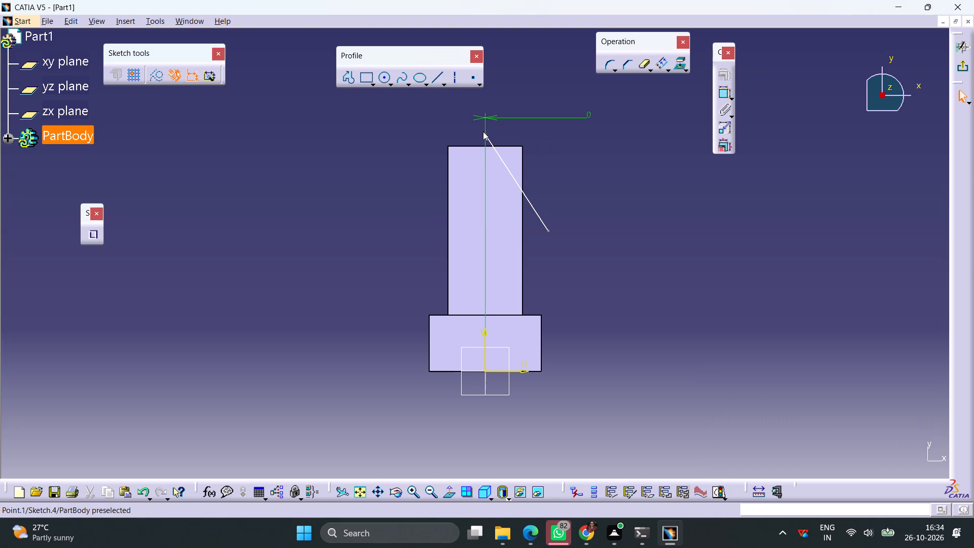
Make the slanted line's upper endpoint coincident with the narrowed step's far edge.
{"action": "left_click", "coordinate": [485, 136]}
{"action": "left_click", "coordinate": [507, 145], "text": "ctrl"}
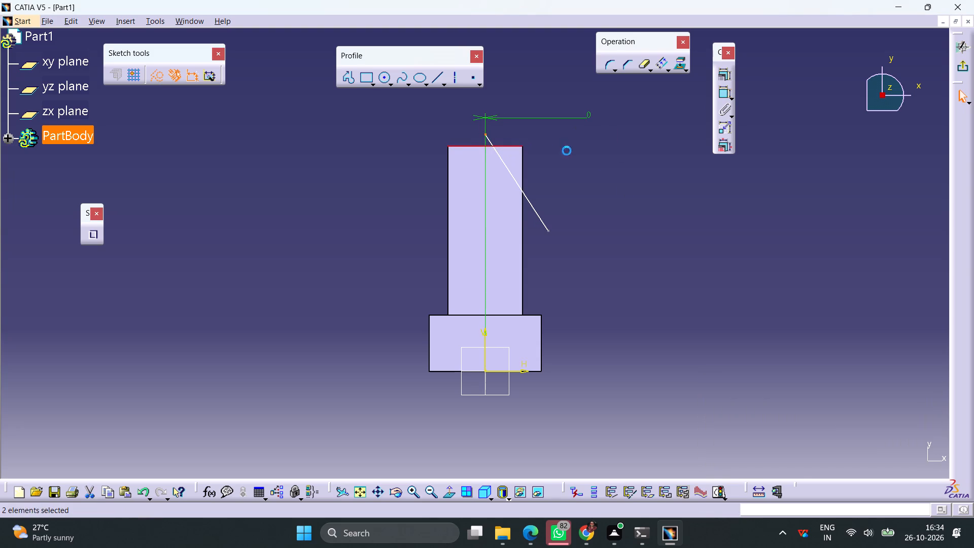
{"action": "left_click", "coordinate": [723, 75]}
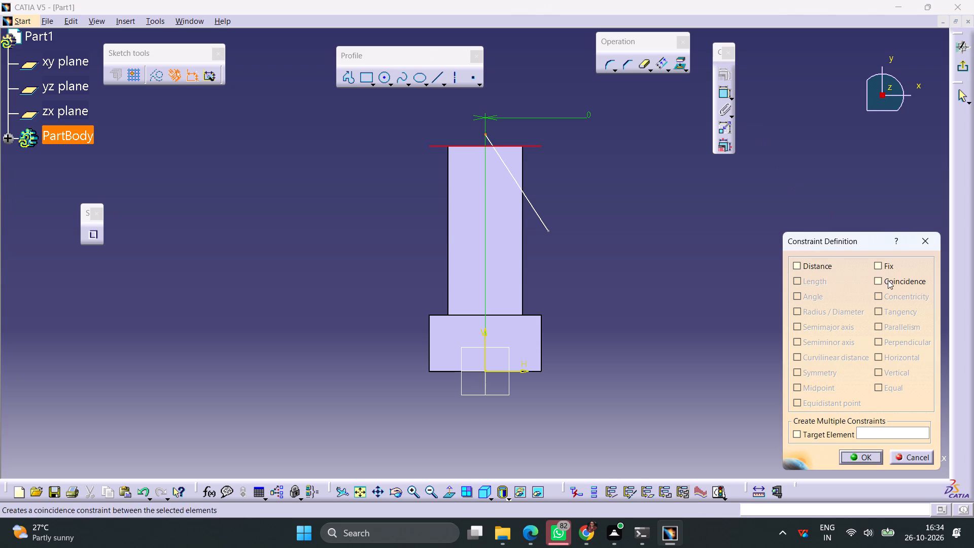
{"action": "left_click", "coordinate": [888, 280]}
{"action": "left_click", "coordinate": [867, 462]}
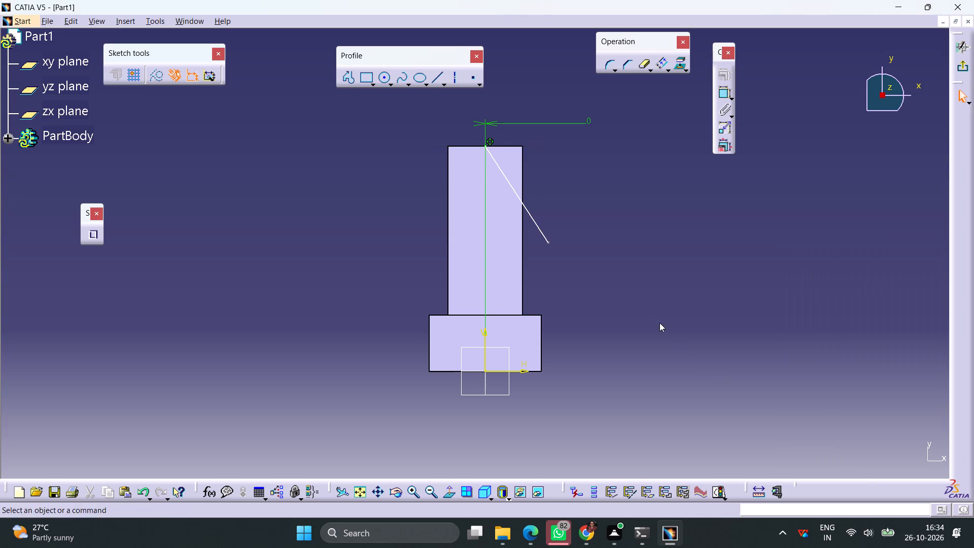
Dimension the angle between the slanted line and the vertical axis and set it to 30 degrees.
{"action": "middle_click_drag", "start_coordinate": [659, 323], "coordinate": [650, 302]}
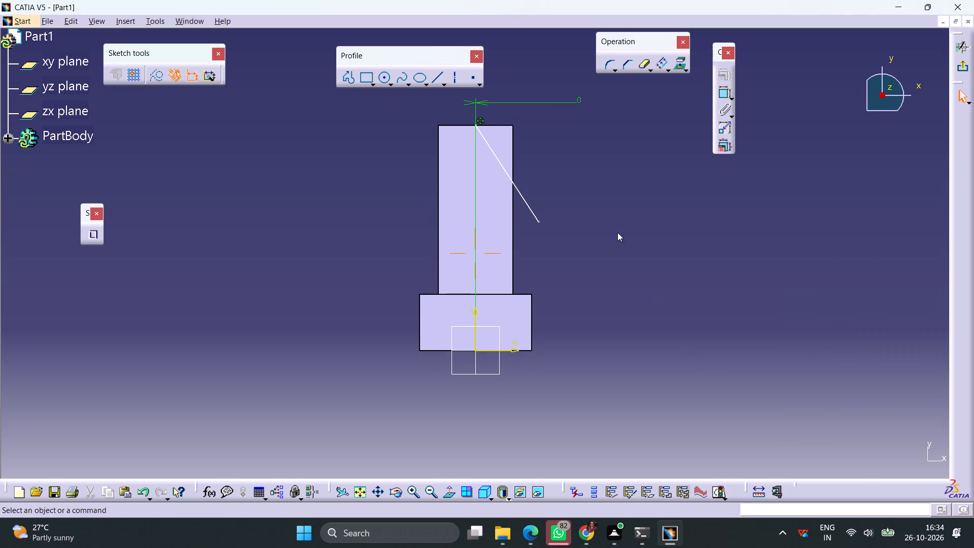
{"action": "left_click", "coordinate": [529, 204]}
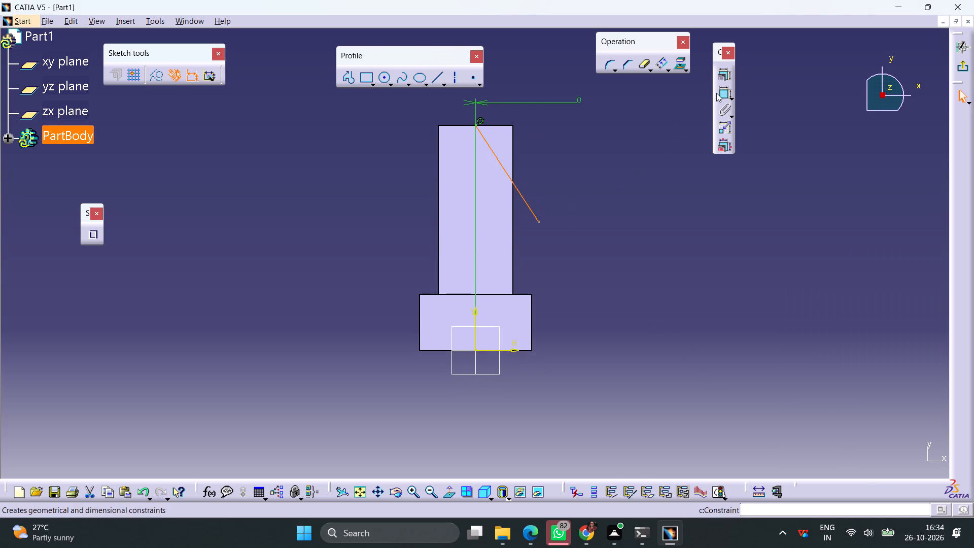
{"action": "left_click", "coordinate": [723, 92]}
{"action": "left_click", "coordinate": [476, 336]}
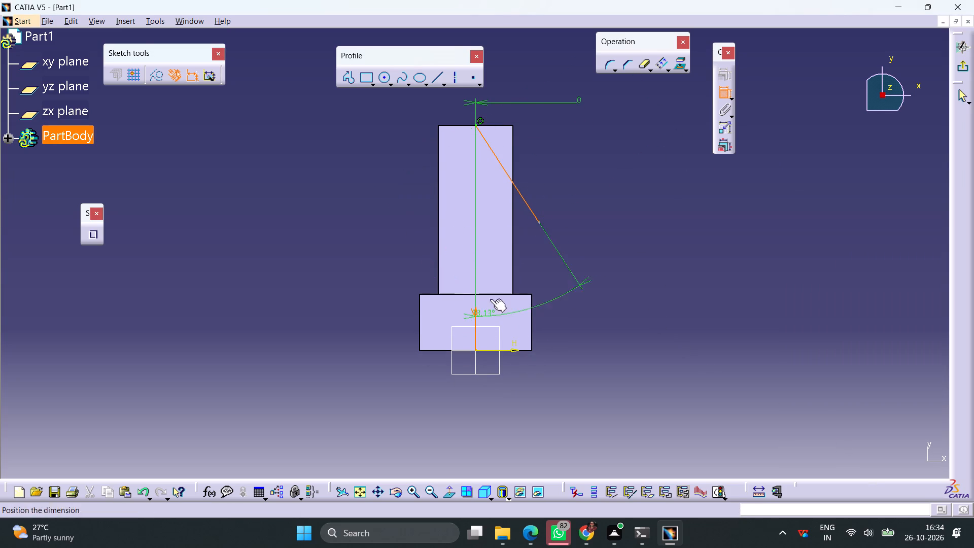
{"action": "left_click", "coordinate": [490, 209]}
{"action": "double_click", "coordinate": [490, 208]}
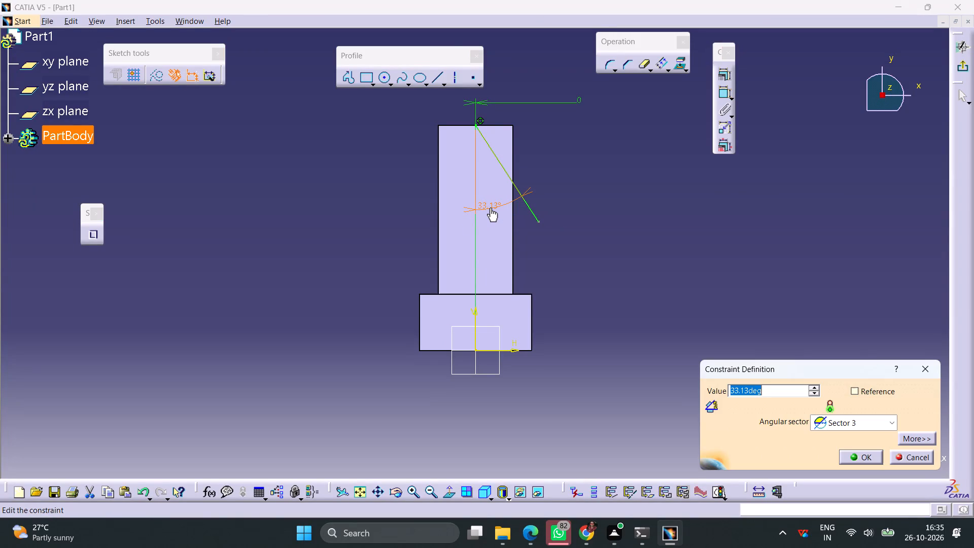
{"action": "type", "text": "30"}
{"action": "key", "text": "Return"}
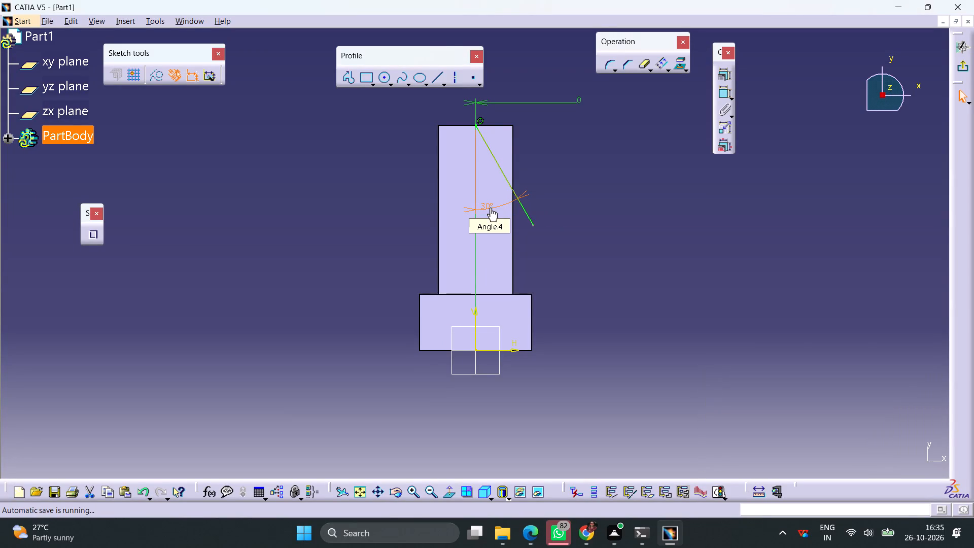
{"action": "left_click_drag", "start_coordinate": [688, 232], "coordinate": [682, 226]}
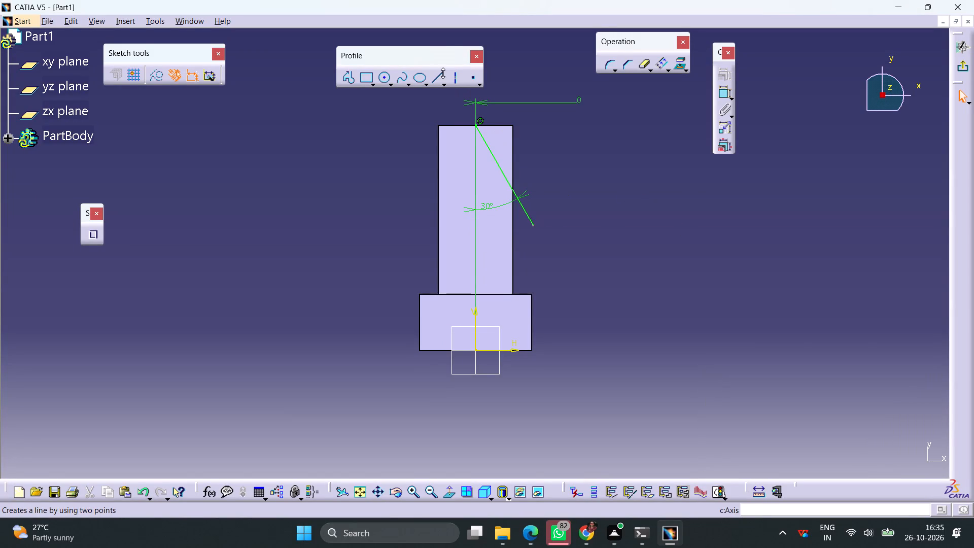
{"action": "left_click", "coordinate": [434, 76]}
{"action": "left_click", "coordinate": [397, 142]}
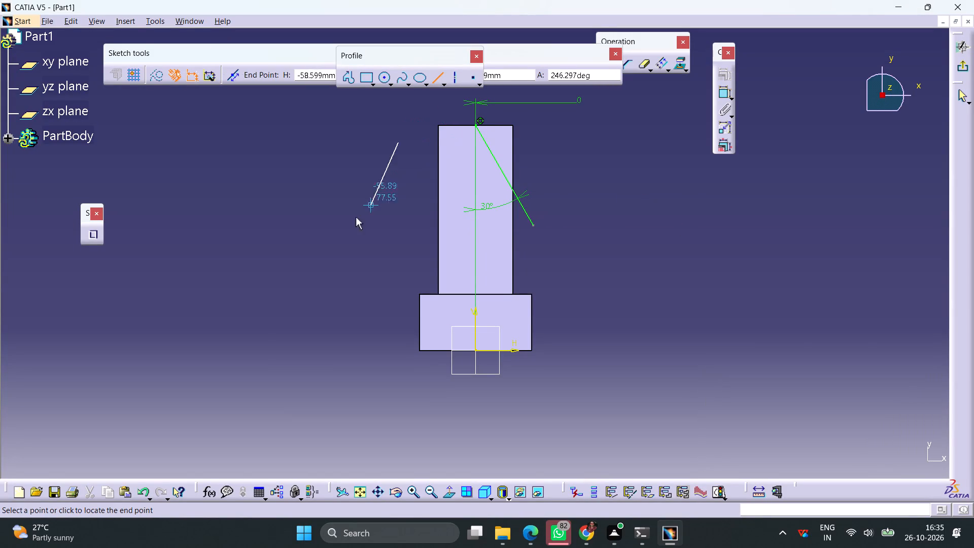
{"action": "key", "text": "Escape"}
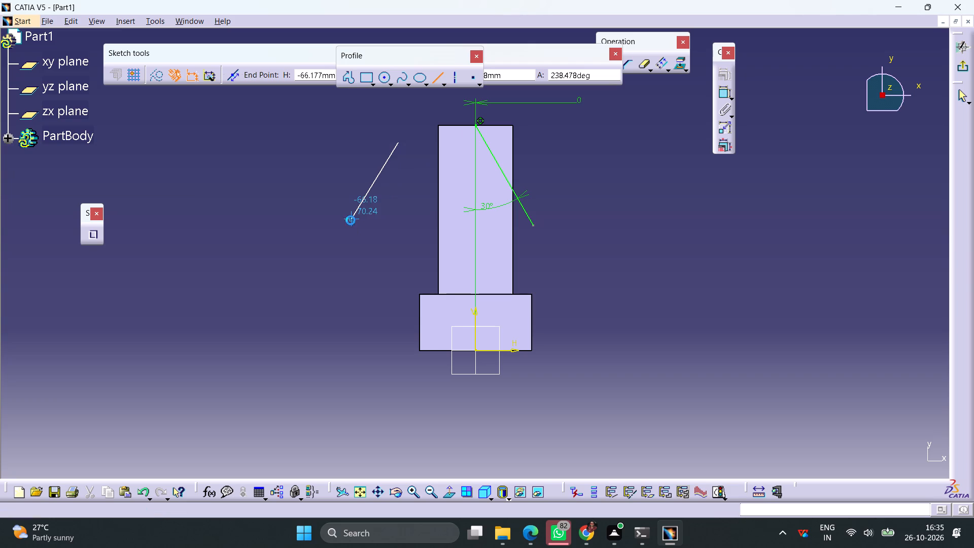
Close the corner triangle with a horizontal line about 31 mm long and a vertical line about 53 mm long meeting outside the body.
{"action": "left_click", "coordinate": [433, 81]}
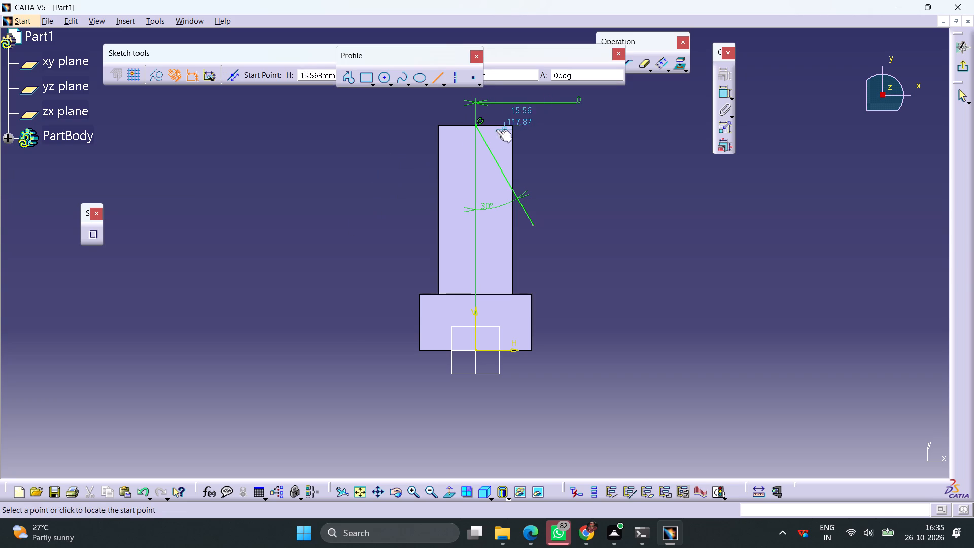
{"action": "left_click", "coordinate": [477, 125]}
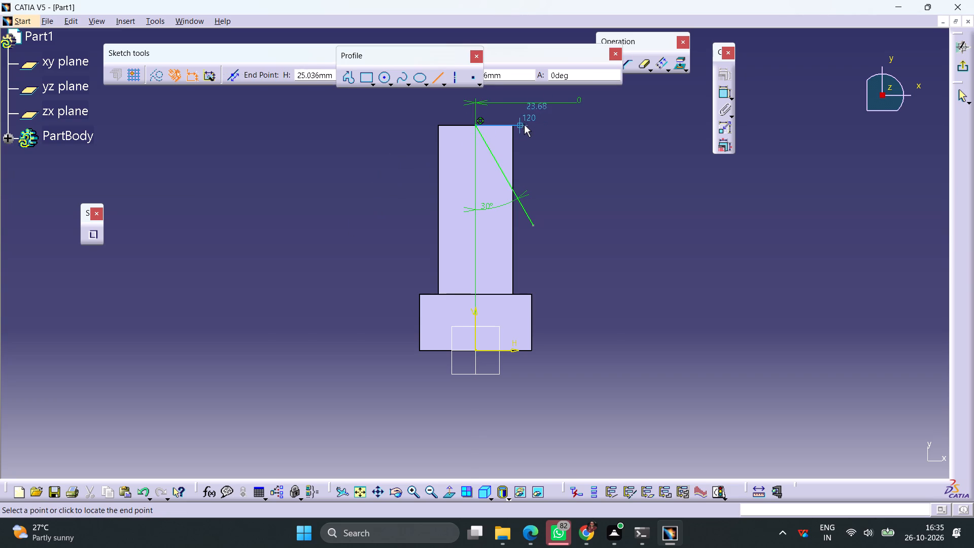
{"action": "left_click", "coordinate": [534, 127]}
{"action": "left_click", "coordinate": [581, 139]}
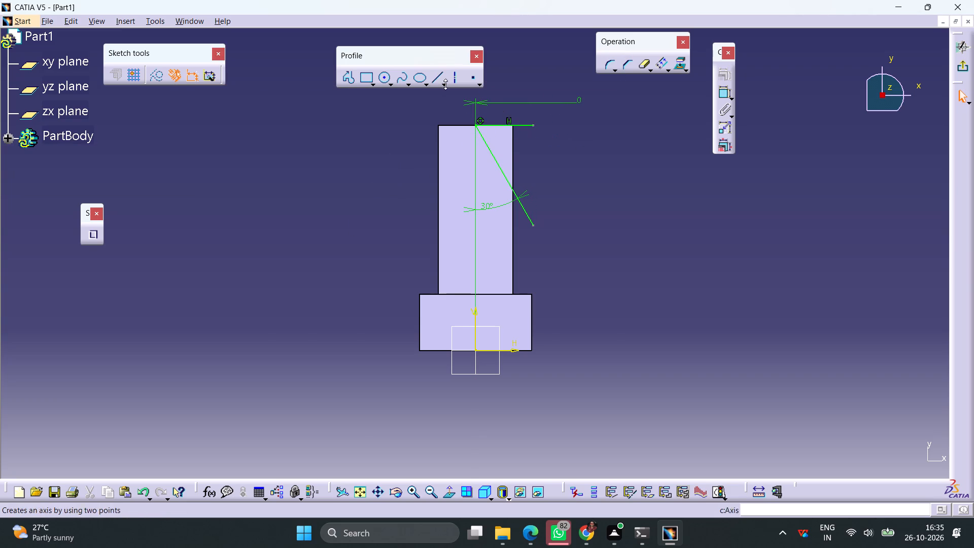
{"action": "left_click", "coordinate": [437, 80]}
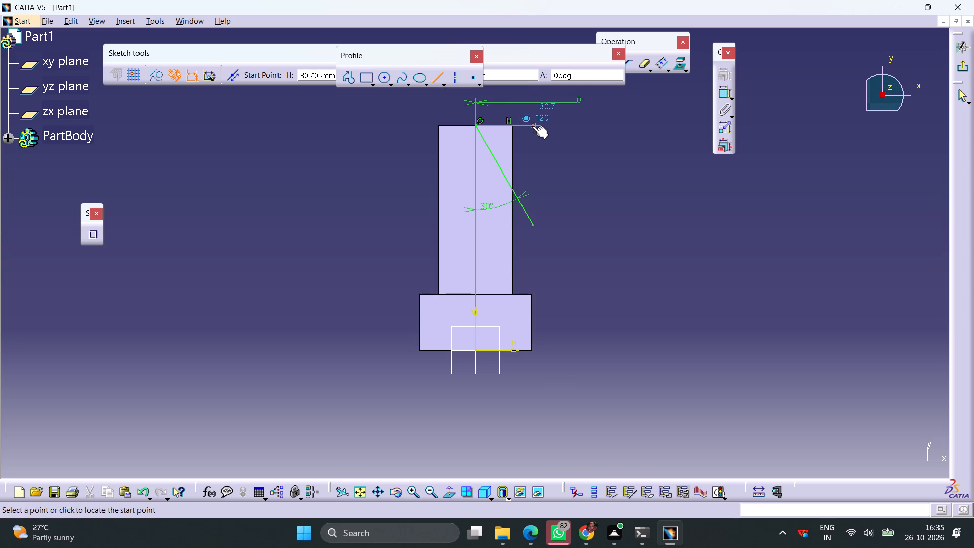
{"action": "left_click", "coordinate": [532, 126]}
{"action": "left_click", "coordinate": [534, 226]}
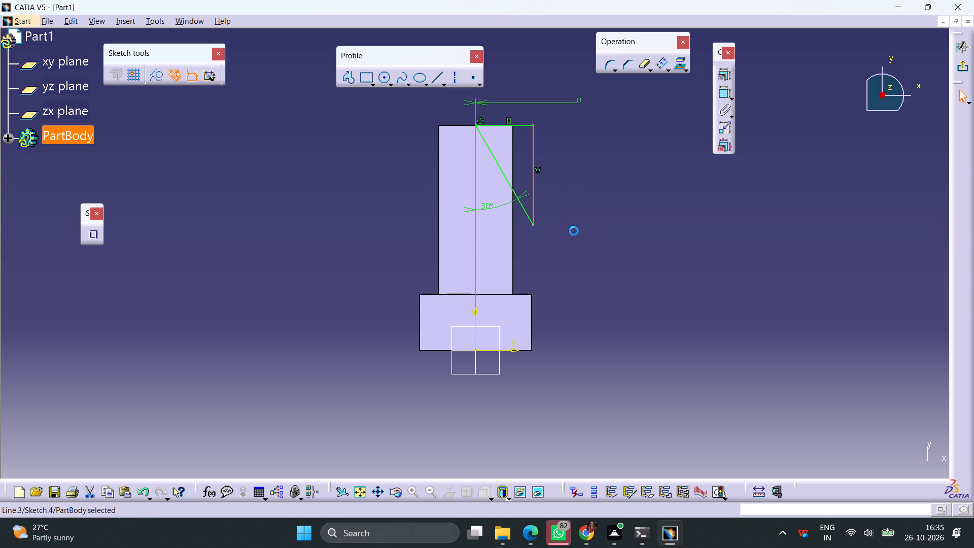
{"action": "left_click", "coordinate": [612, 232]}
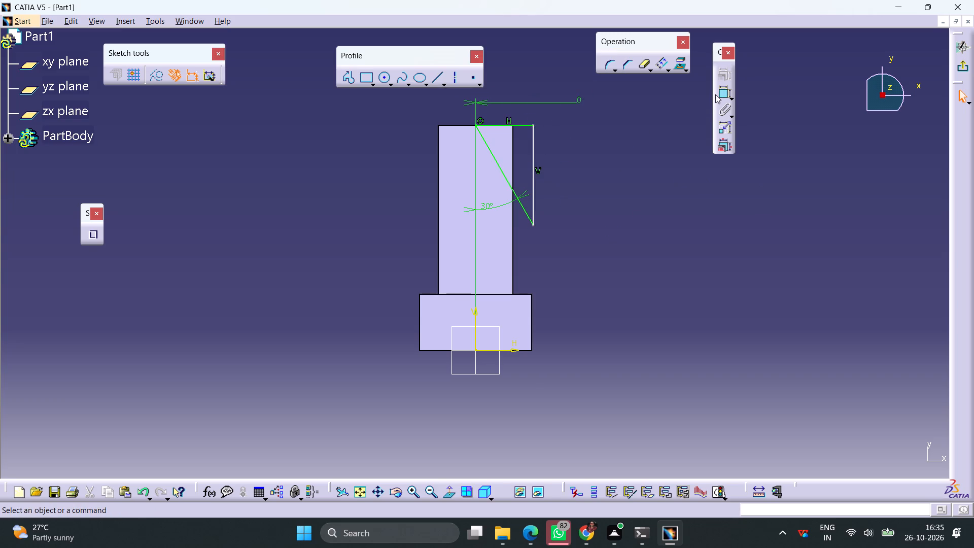
Dimension the length of the triangle's vertical line and exit the sketch.
{"action": "left_click", "coordinate": [717, 94]}
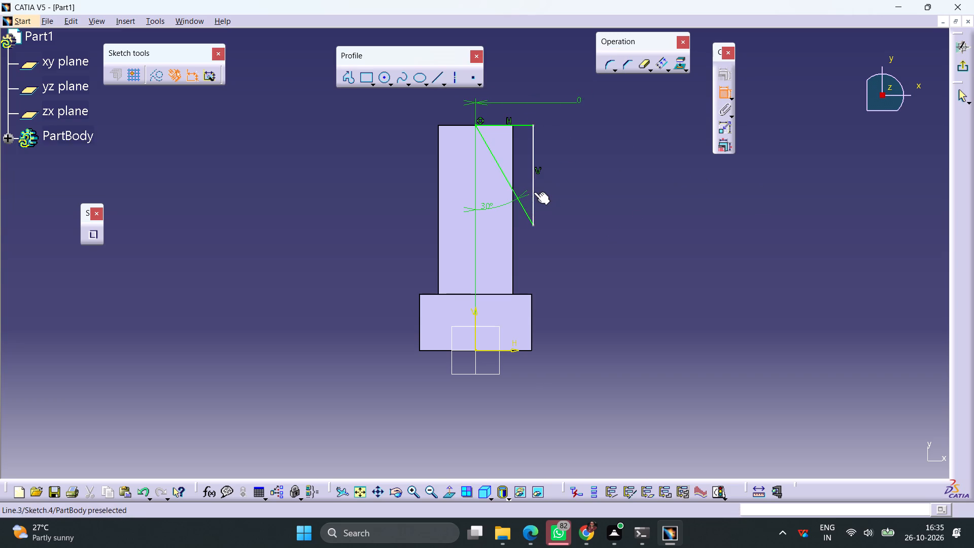
{"action": "left_click", "coordinate": [534, 192]}
{"action": "left_click", "coordinate": [563, 191]}
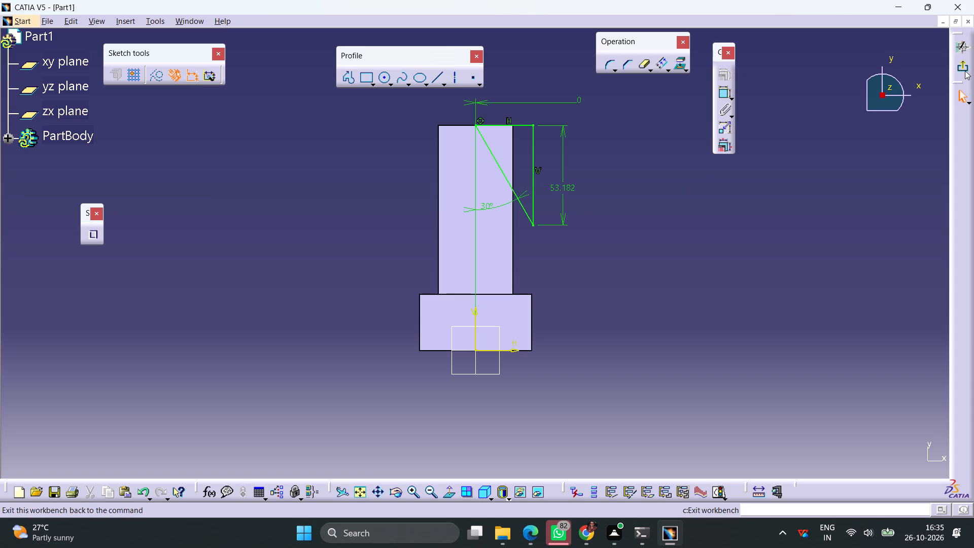
{"action": "left_click", "coordinate": [961, 64]}
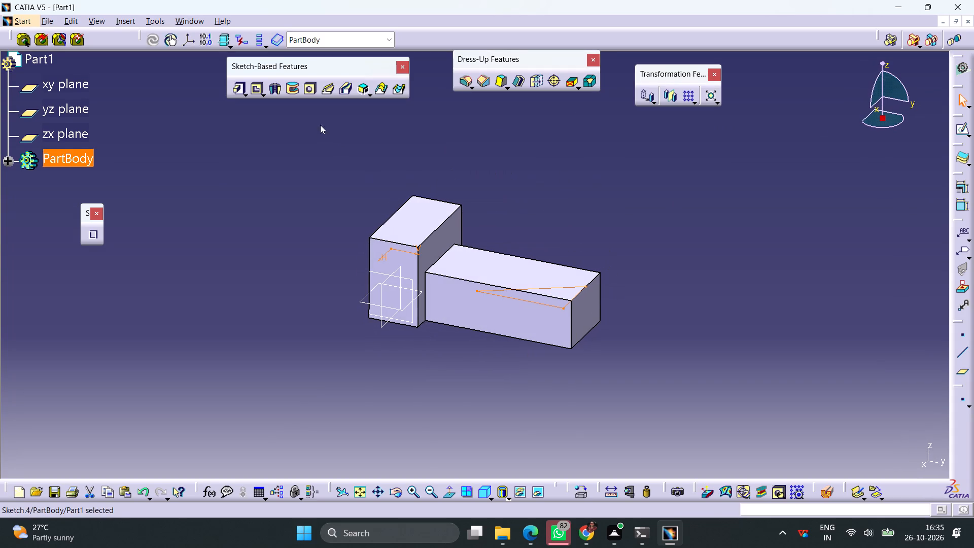
Cut the corner triangle as a pocket 30 mm deep.
{"action": "left_click", "coordinate": [256, 91]}
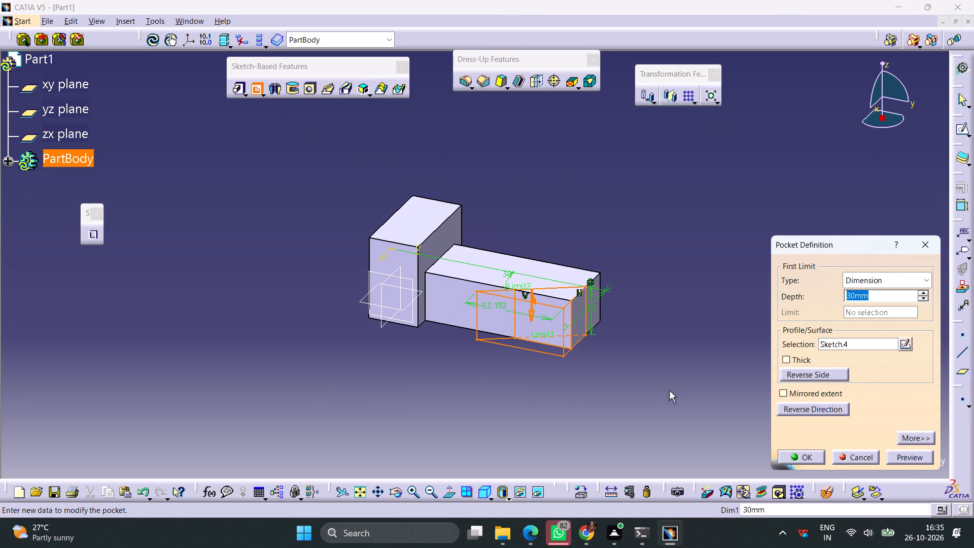
{"action": "left_click", "coordinate": [792, 455]}
{"action": "left_click", "coordinate": [709, 352]}
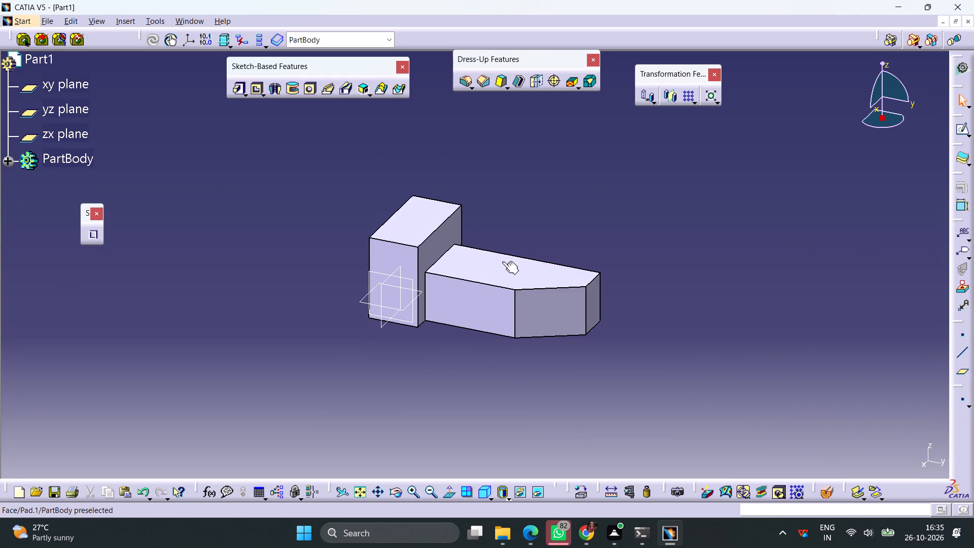
Start a sketch on the narrowed step's top face and draw a slanted line from the vertical axis across the remaining far corner, overshooting both edges.
{"action": "left_click", "coordinate": [507, 266]}
{"action": "left_click", "coordinate": [956, 130]}
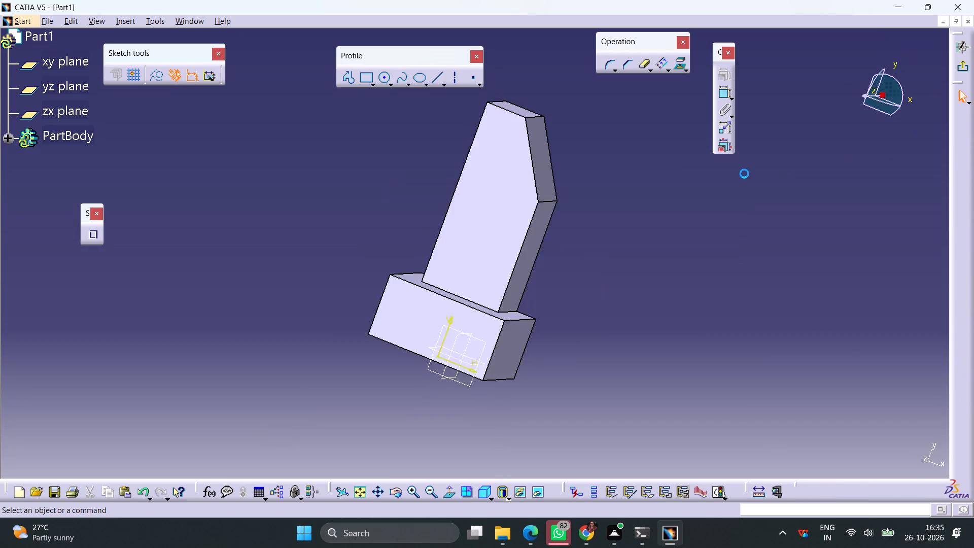
{"action": "left_click", "coordinate": [435, 81]}
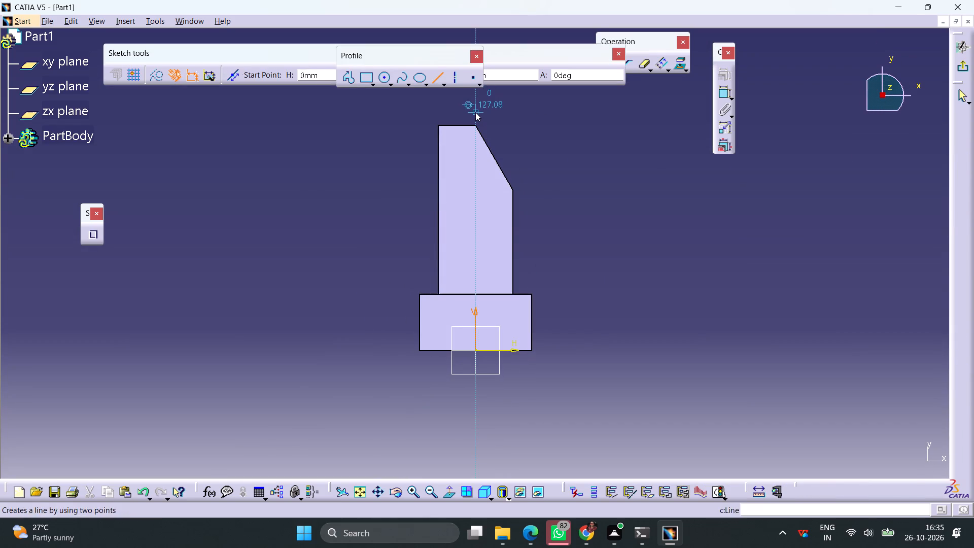
{"action": "left_click", "coordinate": [475, 112]}
{"action": "scroll", "coordinate": [451, 137], "scroll_direction": "up", "scroll_amount": 1}
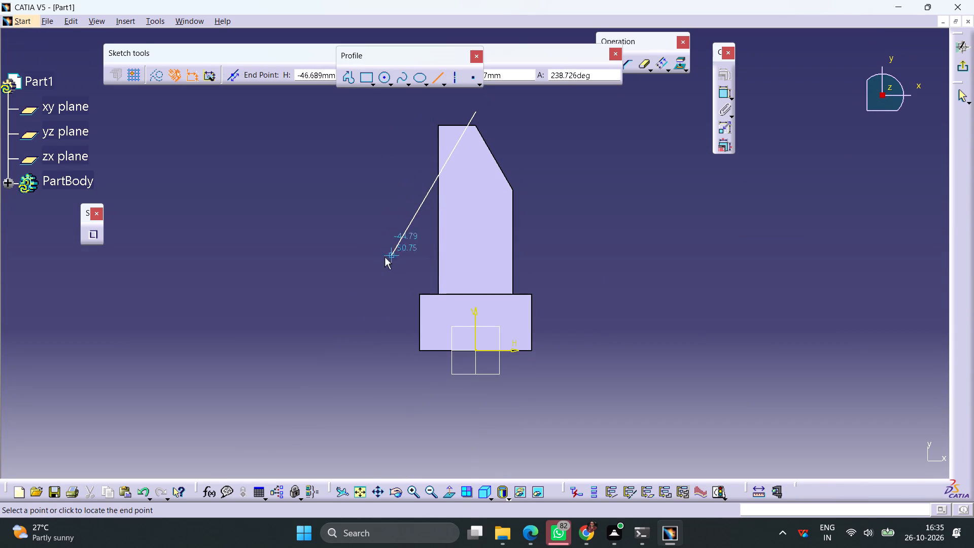
{"action": "left_click", "coordinate": [381, 260]}
{"action": "left_click", "coordinate": [521, 139]}
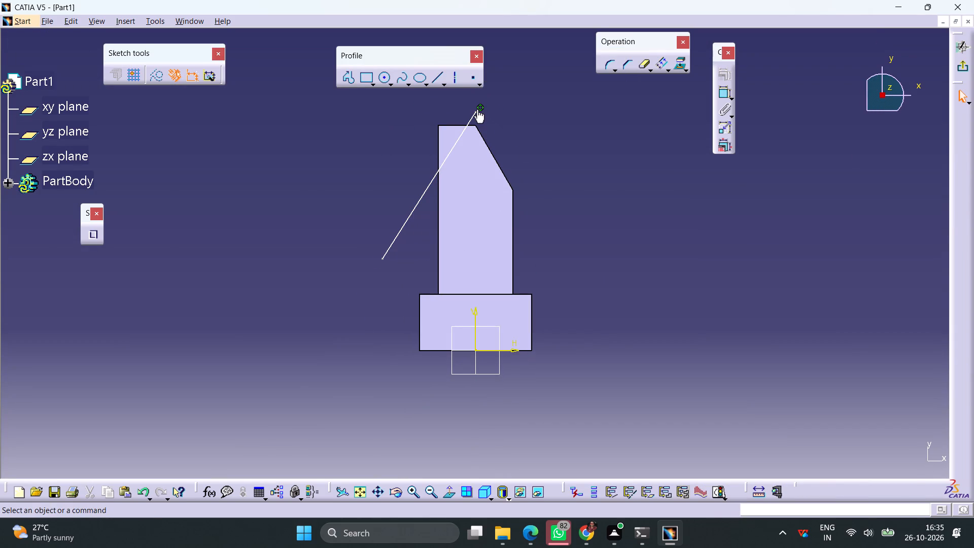
Make the slanted line's upper endpoint coincident with the vertex where the first corner cut meets the far edge.
{"action": "left_click", "coordinate": [476, 111]}
{"action": "left_click", "coordinate": [475, 124], "text": "ctrl"}
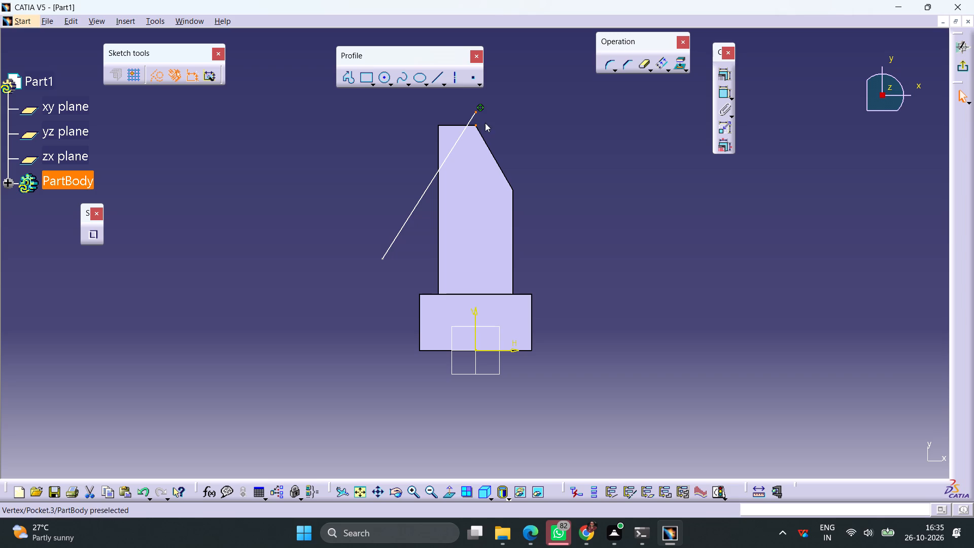
{"action": "left_click", "coordinate": [725, 71]}
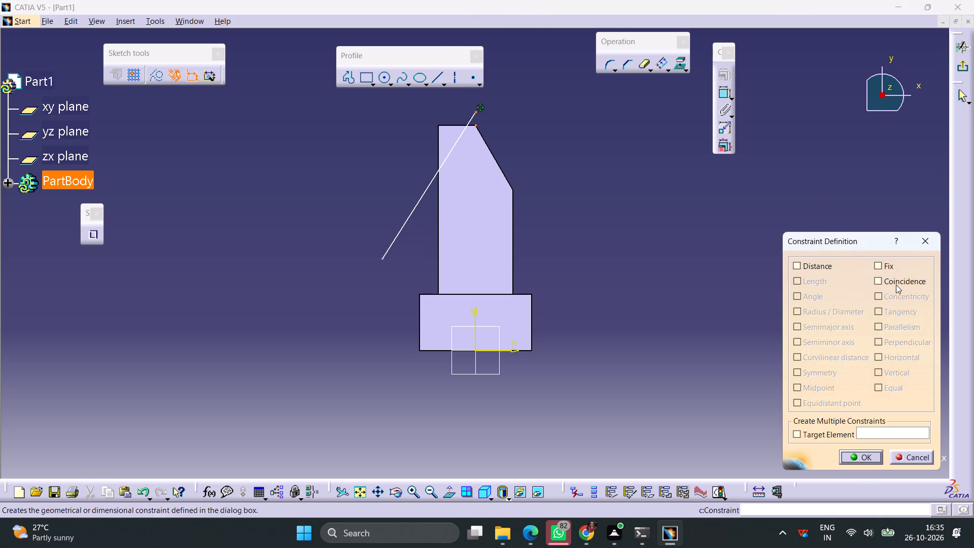
{"action": "left_click", "coordinate": [896, 282]}
{"action": "left_click", "coordinate": [875, 454]}
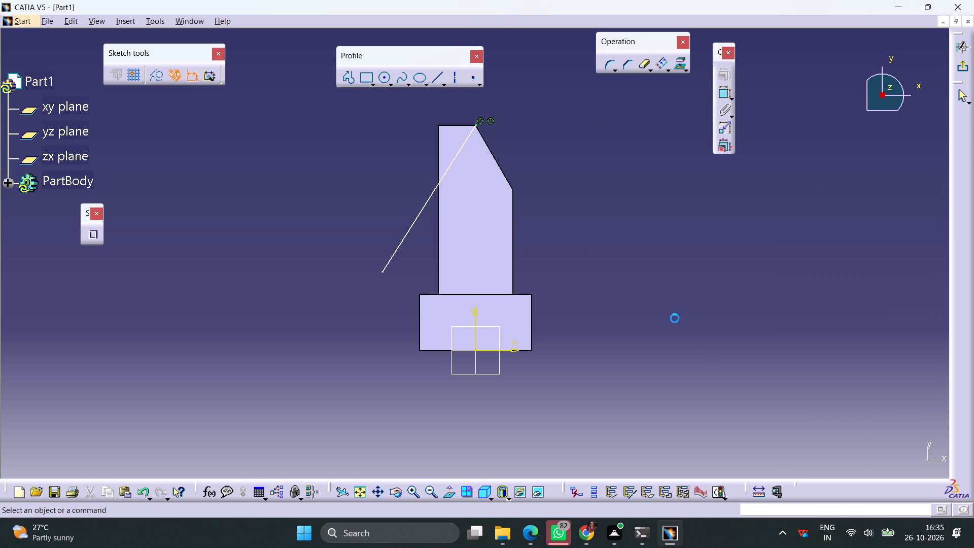
Shorten the slanted line by moving its free lower endpoint closer to the narrowed step's side edge.
{"action": "left_click_drag", "start_coordinate": [383, 272], "coordinate": [411, 243]}
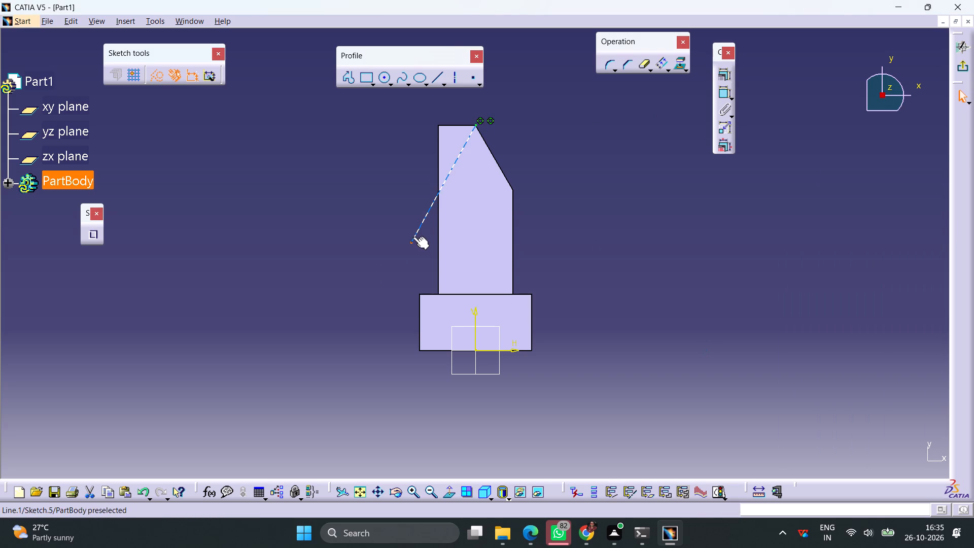
Constrain the angle between the slanted line and the vertical axis to 30 degrees.
{"action": "left_click", "coordinate": [583, 202]}
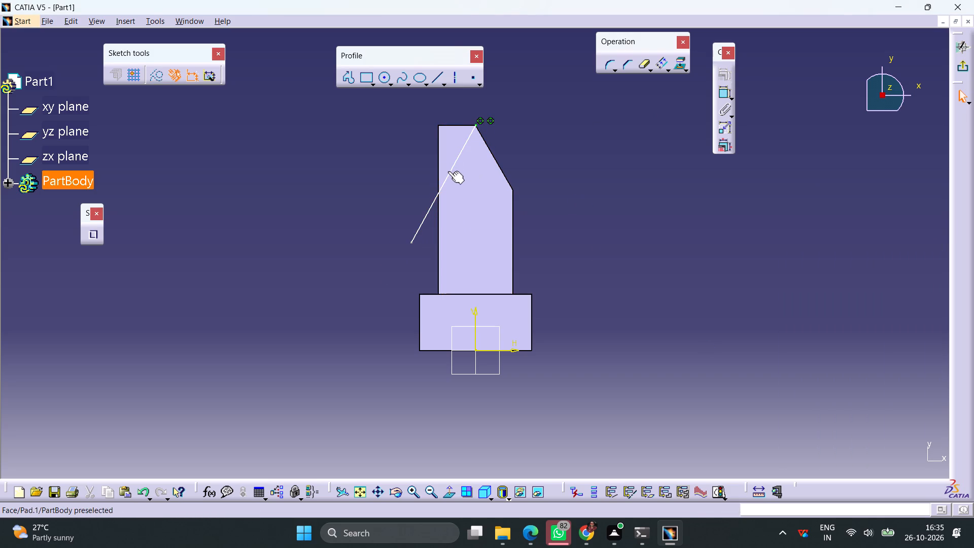
{"action": "left_click", "coordinate": [448, 171]}
{"action": "left_click", "coordinate": [723, 92]}
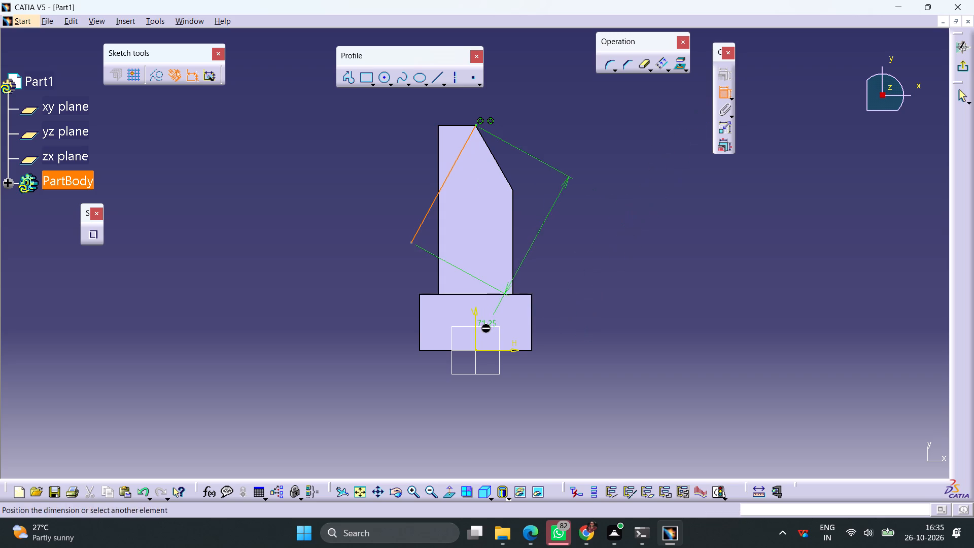
{"action": "left_click", "coordinate": [476, 330]}
{"action": "left_click", "coordinate": [457, 243]}
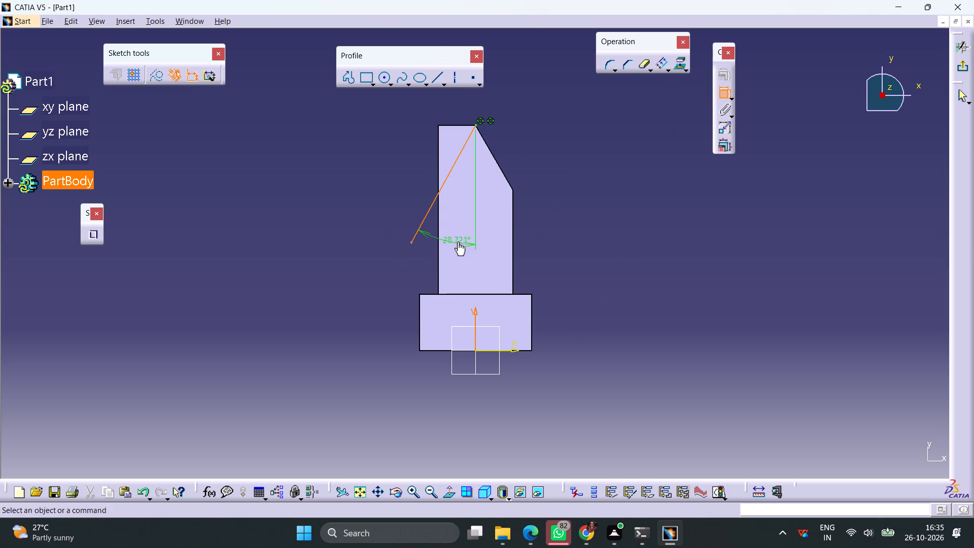
{"action": "left_click", "coordinate": [456, 239]}
{"action": "double_click", "coordinate": [456, 239]}
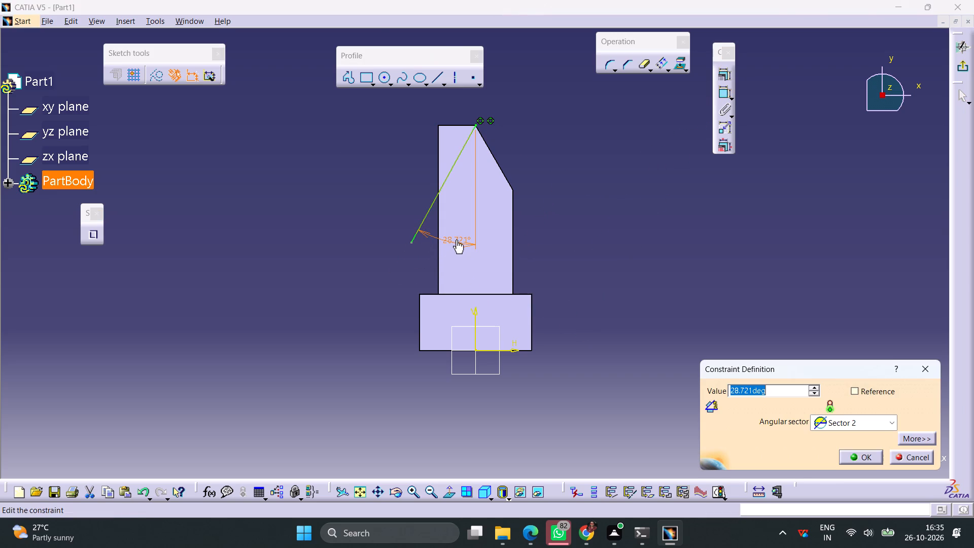
{"action": "type", "text": "30"}
{"action": "key", "text": "Return"}
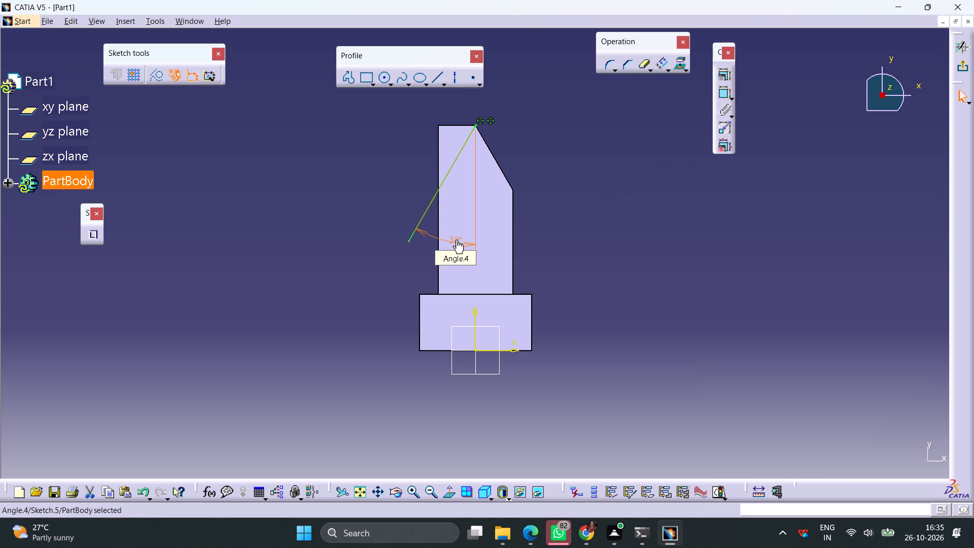
{"action": "left_click", "coordinate": [589, 220]}
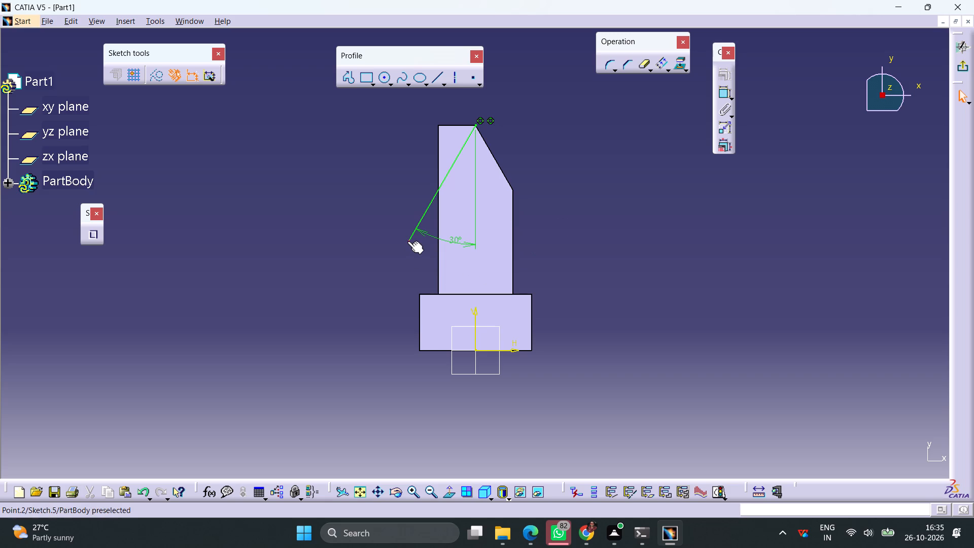
Make the slanted line's free lower endpoint coincident with the narrowed step's adjacent side edge.
{"action": "left_click", "coordinate": [407, 241]}
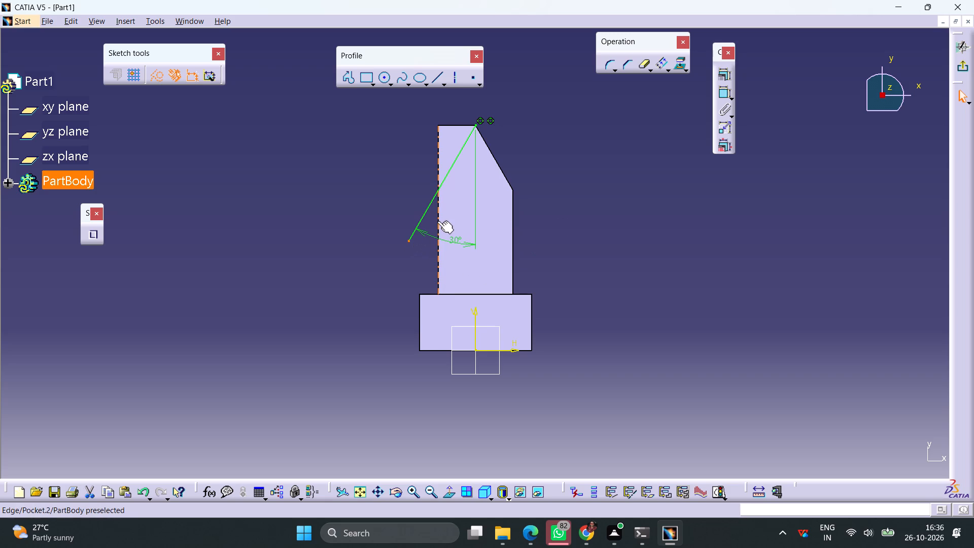
{"action": "left_click", "coordinate": [437, 221], "text": "ctrl"}
{"action": "left_click", "coordinate": [718, 74]}
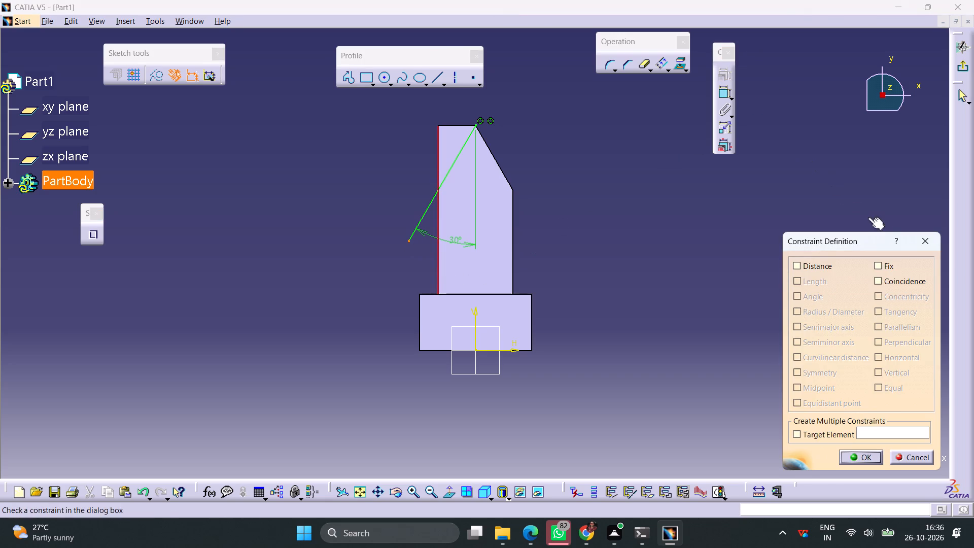
{"action": "left_click", "coordinate": [896, 280]}
{"action": "left_click", "coordinate": [852, 460]}
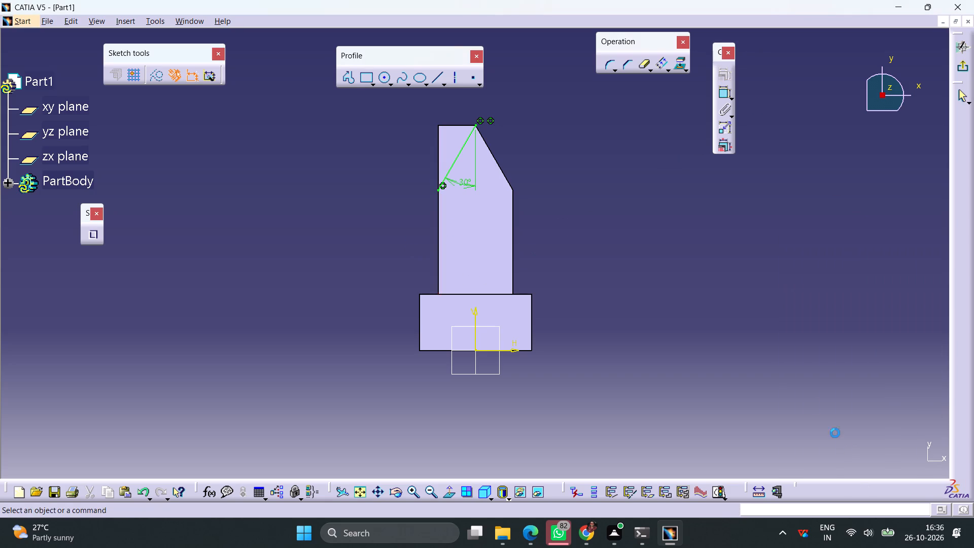
{"action": "left_click", "coordinate": [592, 215]}
Close the corner triangle with a horizontal line along the far edge and a vertical line down the side edge to the slanted line.
{"action": "left_click", "coordinate": [434, 76]}
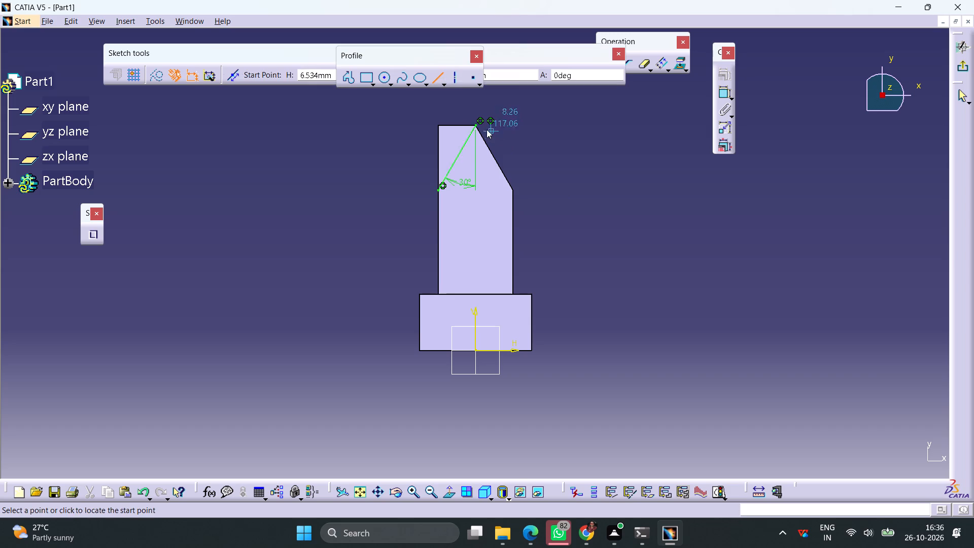
{"action": "left_click", "coordinate": [477, 125]}
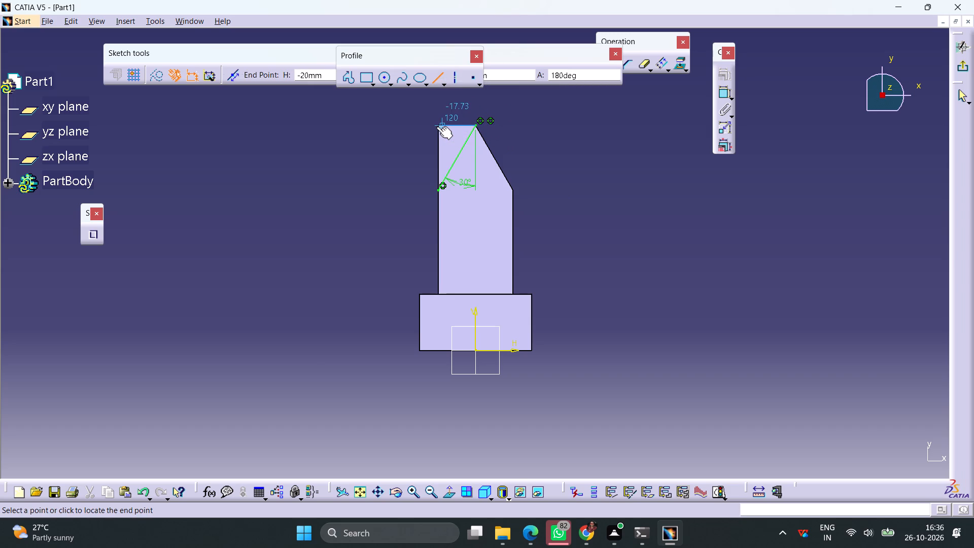
{"action": "left_click", "coordinate": [437, 126]}
{"action": "left_click", "coordinate": [431, 83]}
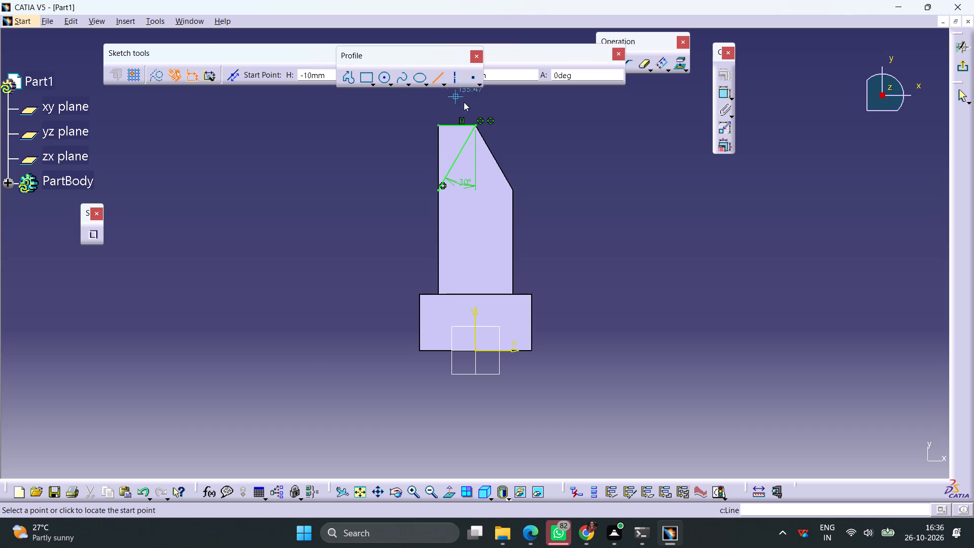
{"action": "left_click", "coordinate": [438, 125]}
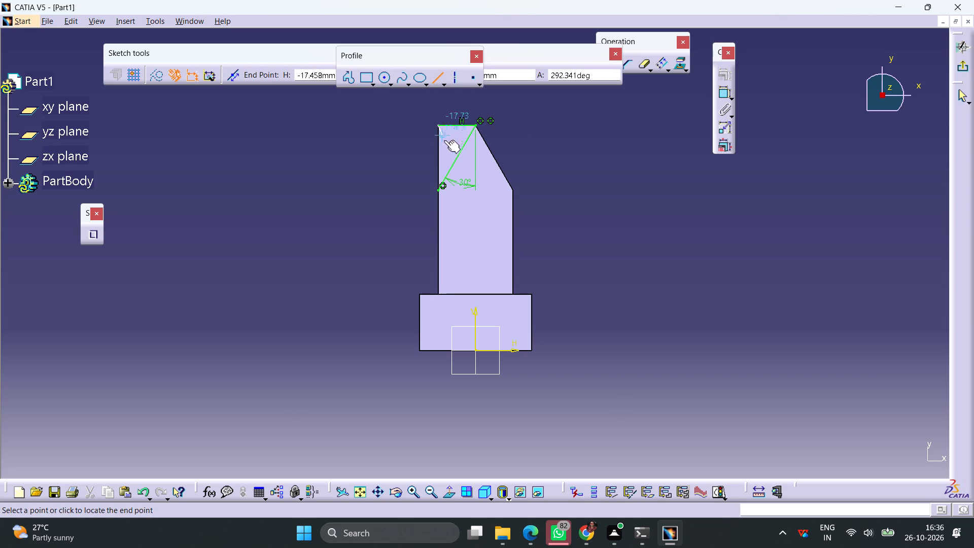
{"action": "left_click", "coordinate": [438, 191]}
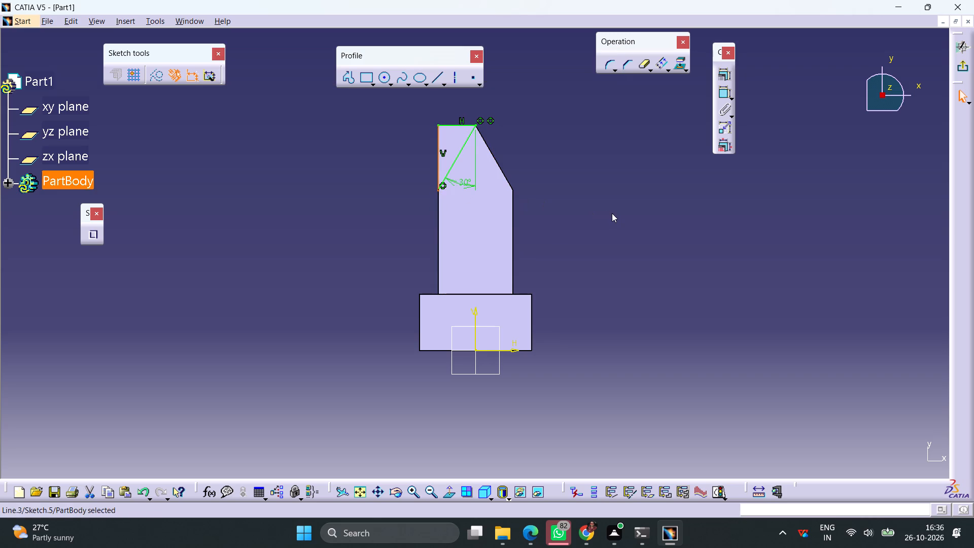
{"action": "left_click", "coordinate": [616, 215]}
Exit the sketch and cut the second corner triangle as a pocket.
{"action": "left_click", "coordinate": [959, 65]}
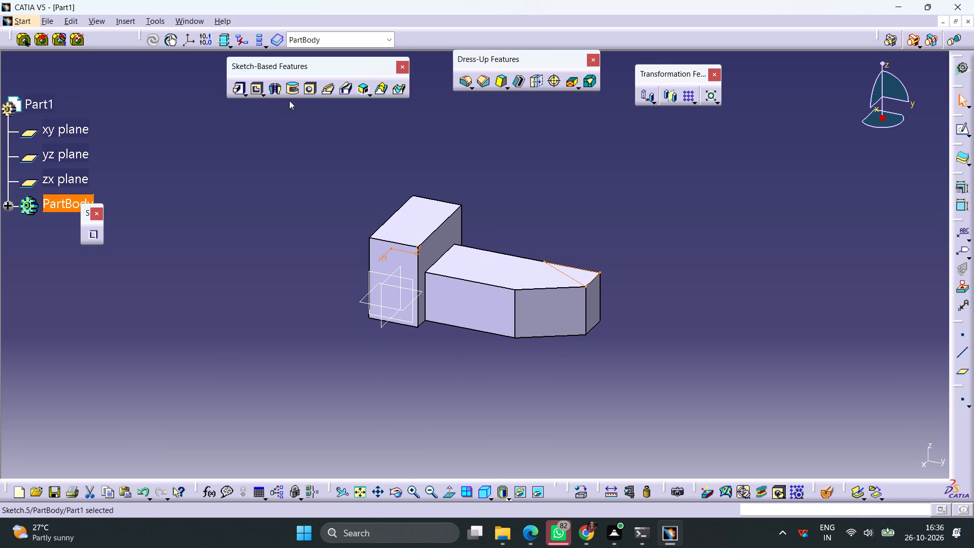
{"action": "left_click", "coordinate": [255, 90]}
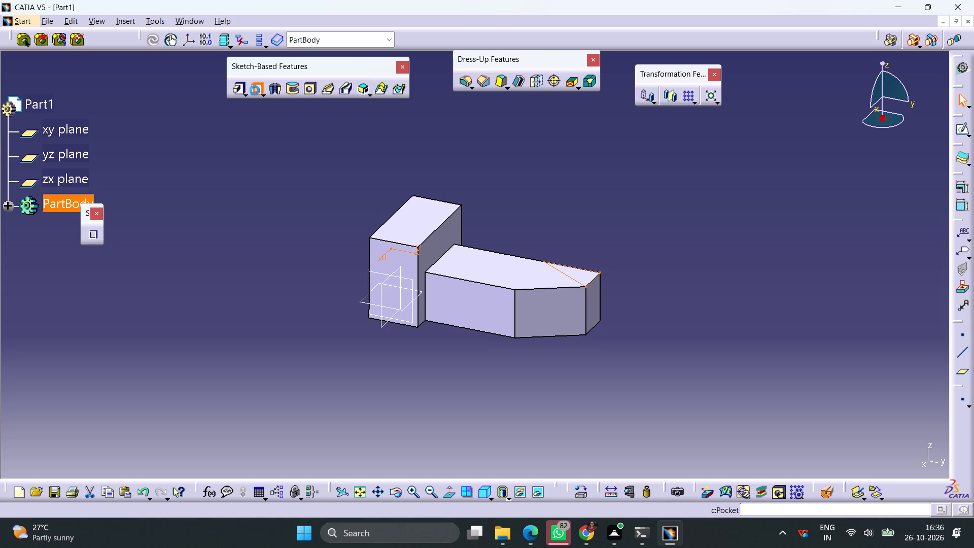
{"action": "left_click", "coordinate": [793, 463]}
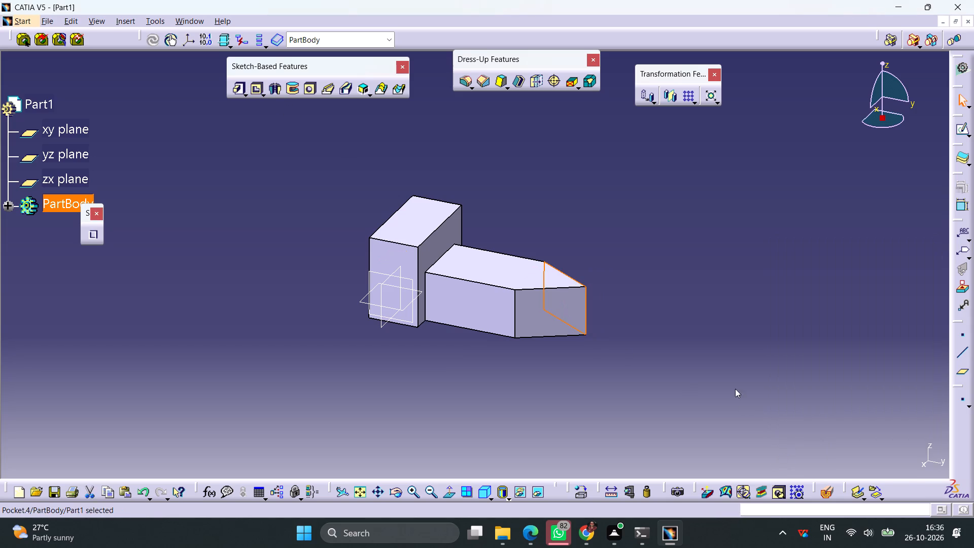
{"action": "left_click", "coordinate": [715, 355]}
Start a sketch on the yz plane and draw a rectangle about 25 mm high overlapping the pointed step's upper tip corner.
{"action": "left_click", "coordinate": [413, 318]}
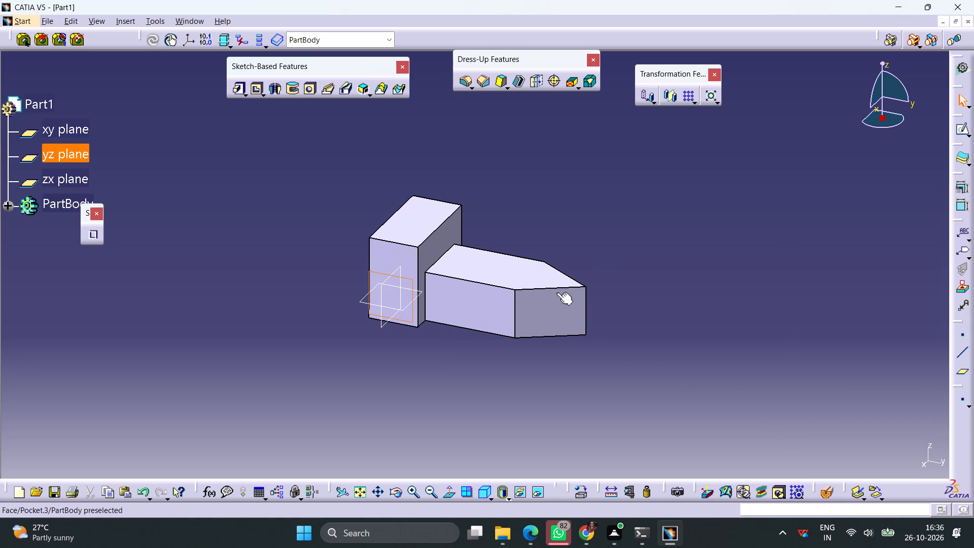
{"action": "left_click", "coordinate": [962, 130]}
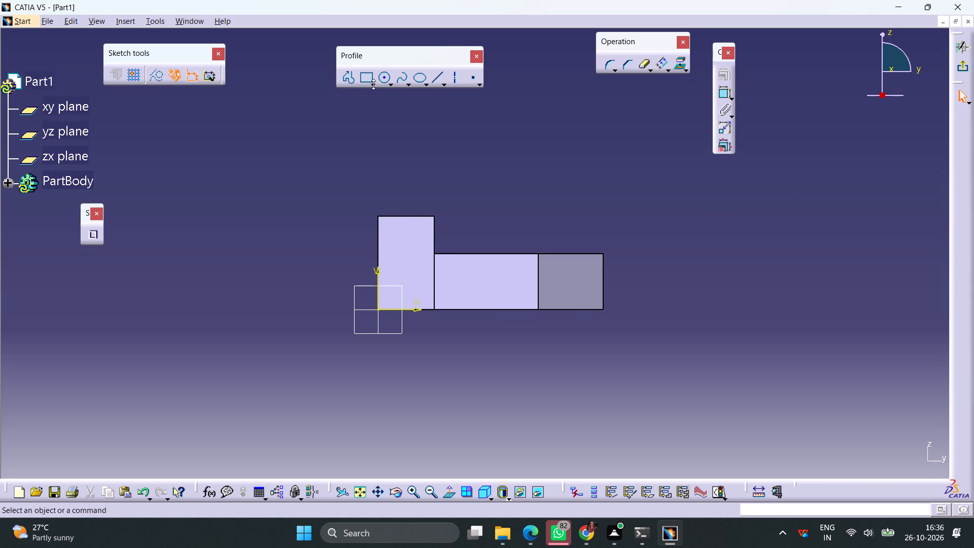
{"action": "left_click", "coordinate": [362, 78]}
{"action": "left_click", "coordinate": [556, 228]}
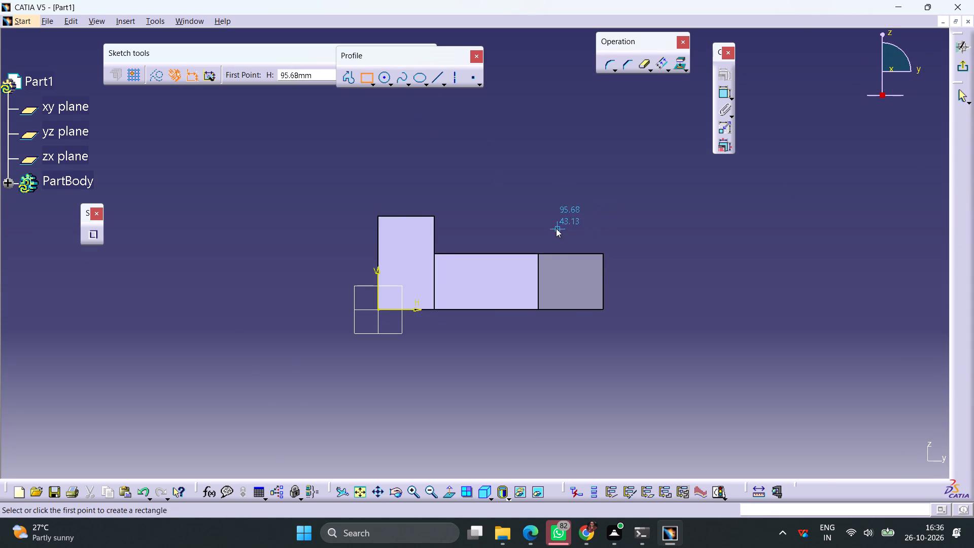
{"action": "left_click", "coordinate": [642, 277]}
{"action": "left_click", "coordinate": [718, 269]}
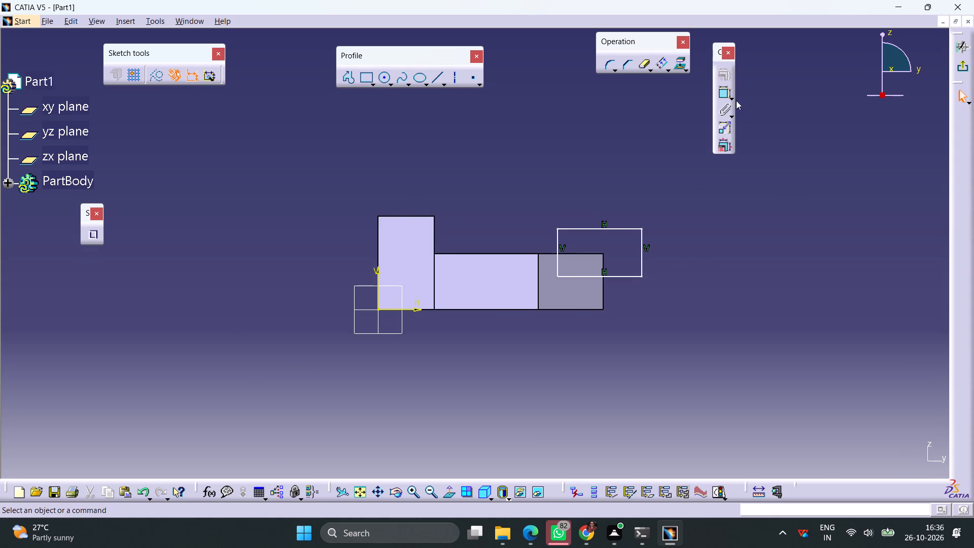
Dimension the rectangle's height and set it to 10 mm.
{"action": "left_click", "coordinate": [724, 93]}
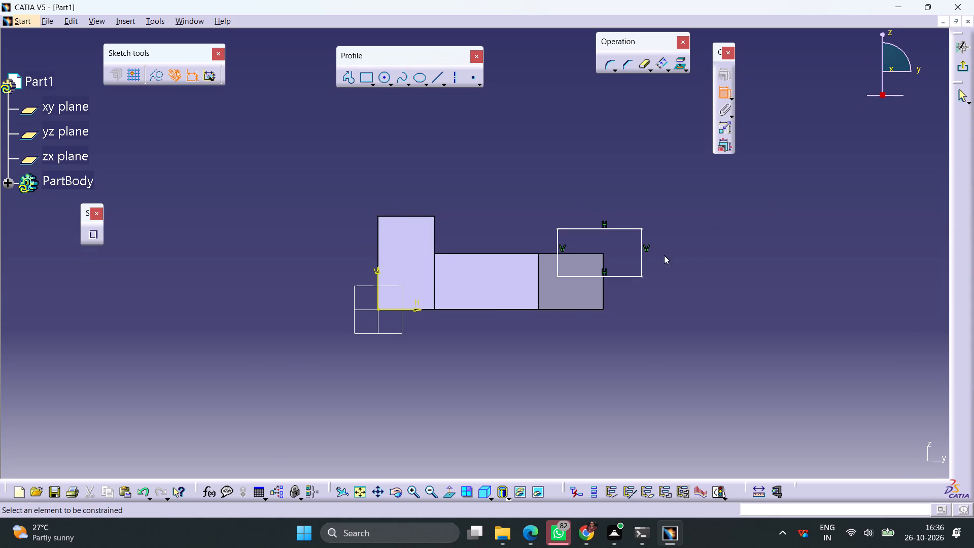
{"action": "left_click", "coordinate": [642, 260]}
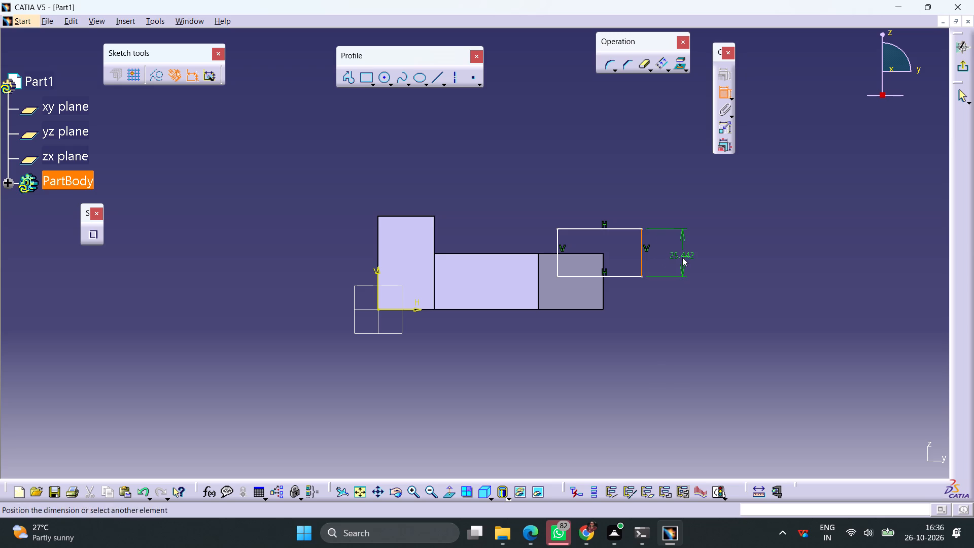
{"action": "left_click", "coordinate": [682, 257]}
{"action": "double_click", "coordinate": [685, 256]}
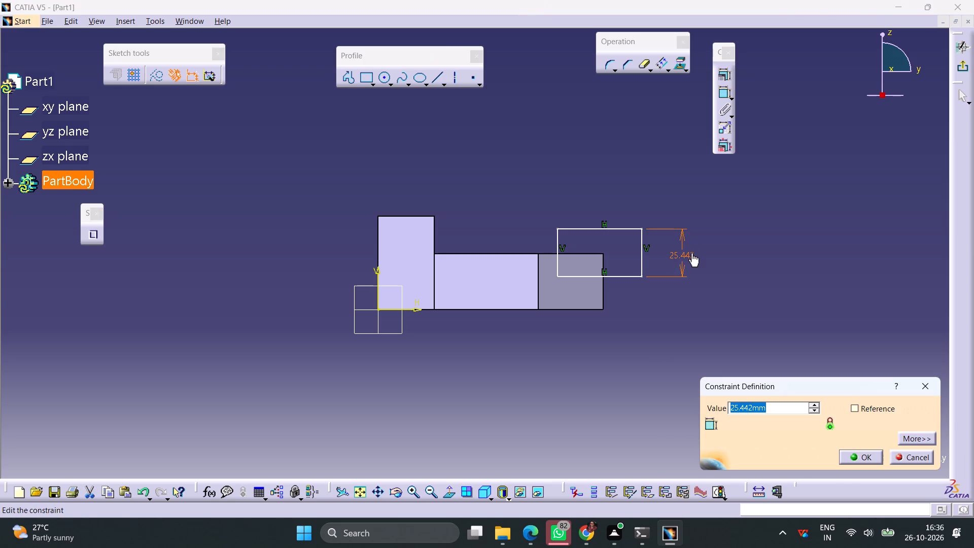
{"action": "type", "text": "10"}
{"action": "key", "text": "Return"}
{"action": "left_click", "coordinate": [689, 218]}
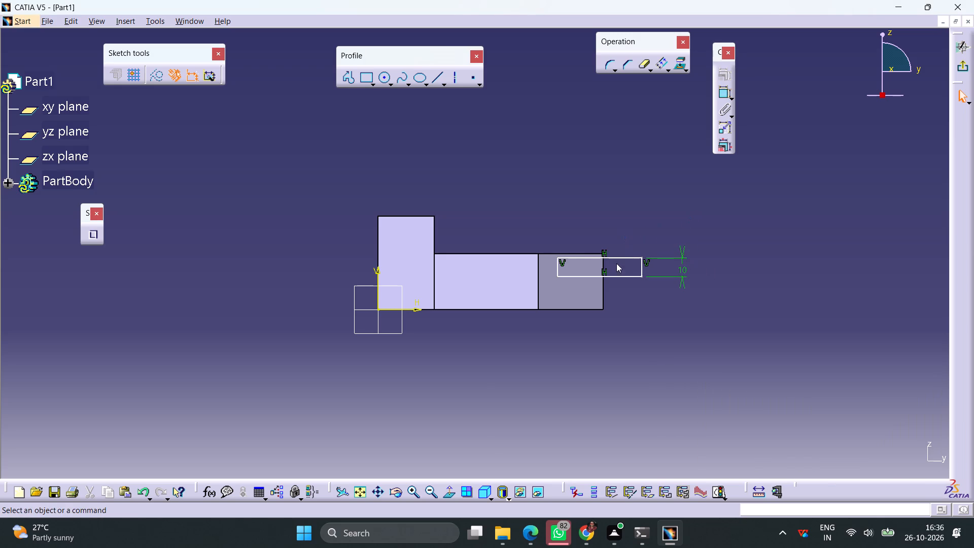
Dimension the rectangle's horizontal width and set it to 20 mm.
{"action": "left_click", "coordinate": [623, 257]}
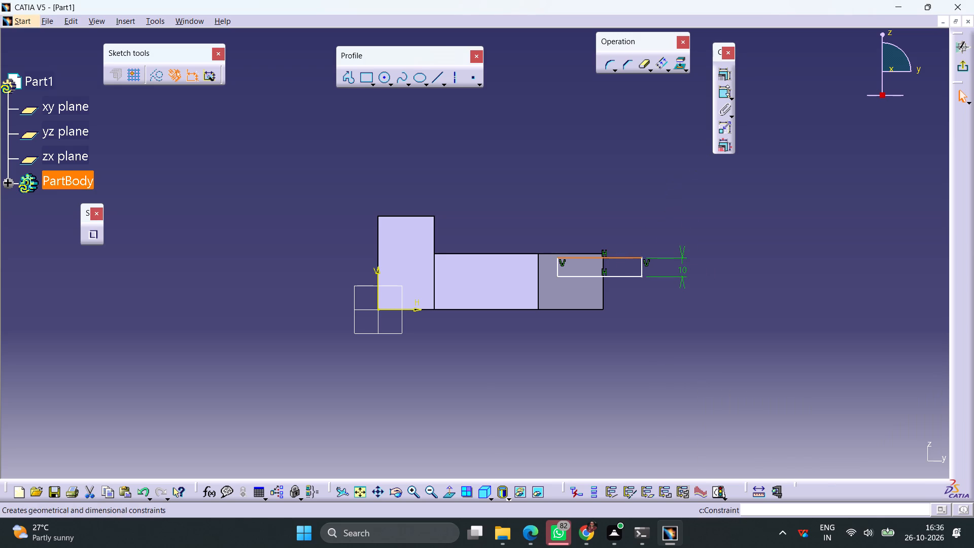
{"action": "left_click", "coordinate": [724, 93]}
{"action": "left_click", "coordinate": [596, 183]}
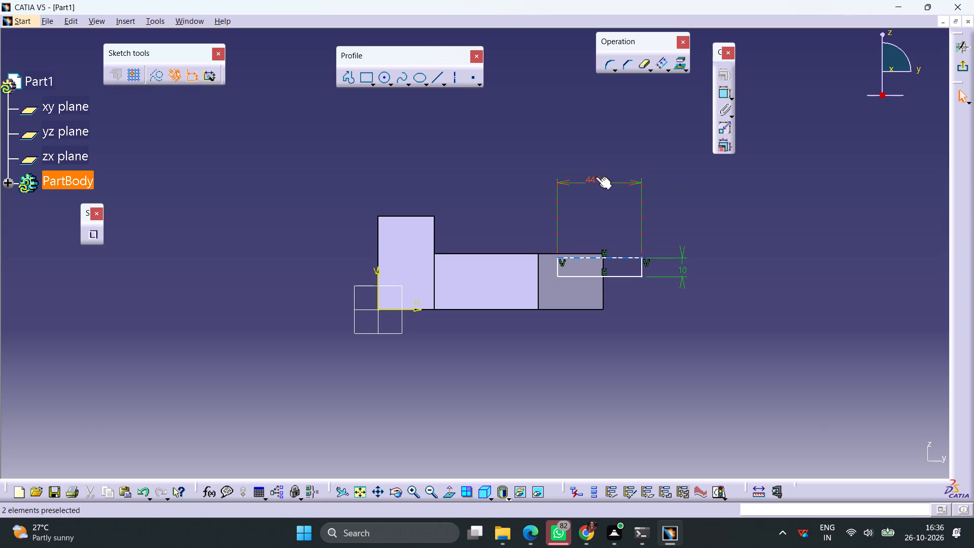
{"action": "double_click", "coordinate": [596, 177]}
{"action": "type", "text": "20"}
{"action": "key", "text": "Return"}
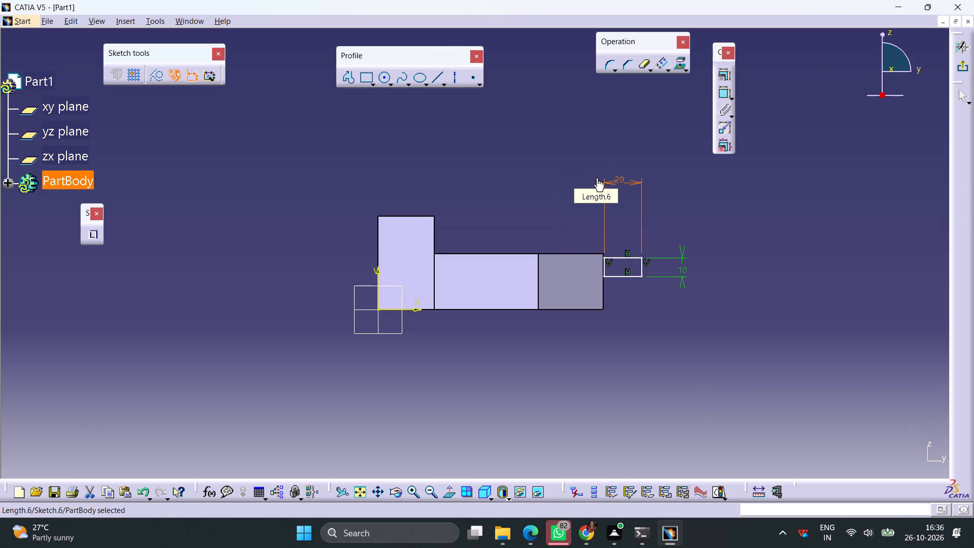
{"action": "left_click", "coordinate": [637, 334]}
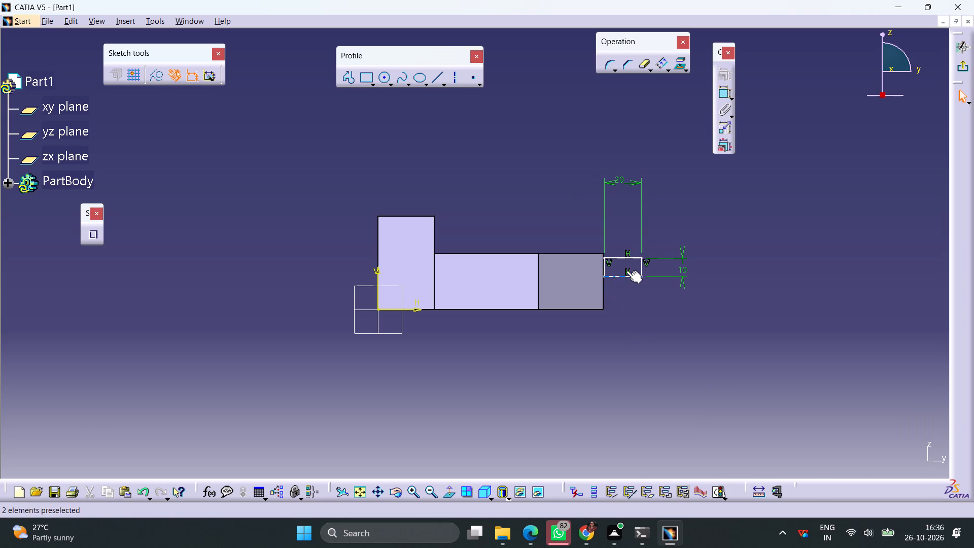
Make the rectangle's upper side coincident with the top edge of the pointed step.
{"action": "left_click", "coordinate": [621, 258]}
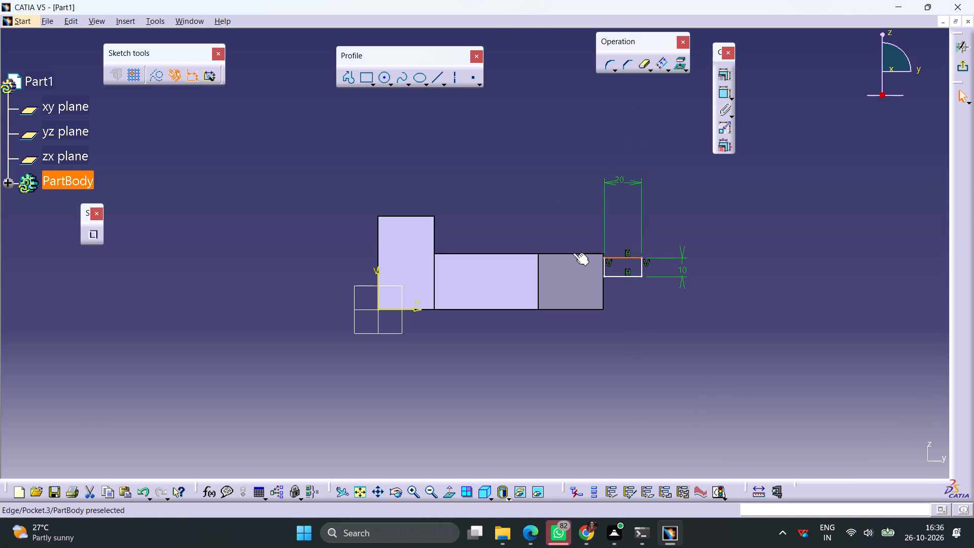
{"action": "left_click", "coordinate": [573, 253], "text": "ctrl"}
{"action": "left_click", "coordinate": [722, 74]}
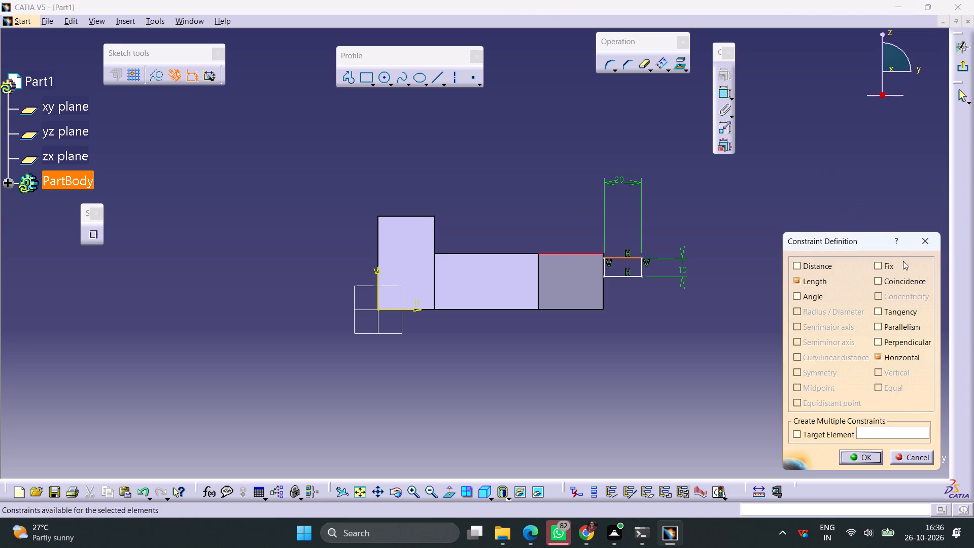
{"action": "left_click", "coordinate": [903, 281]}
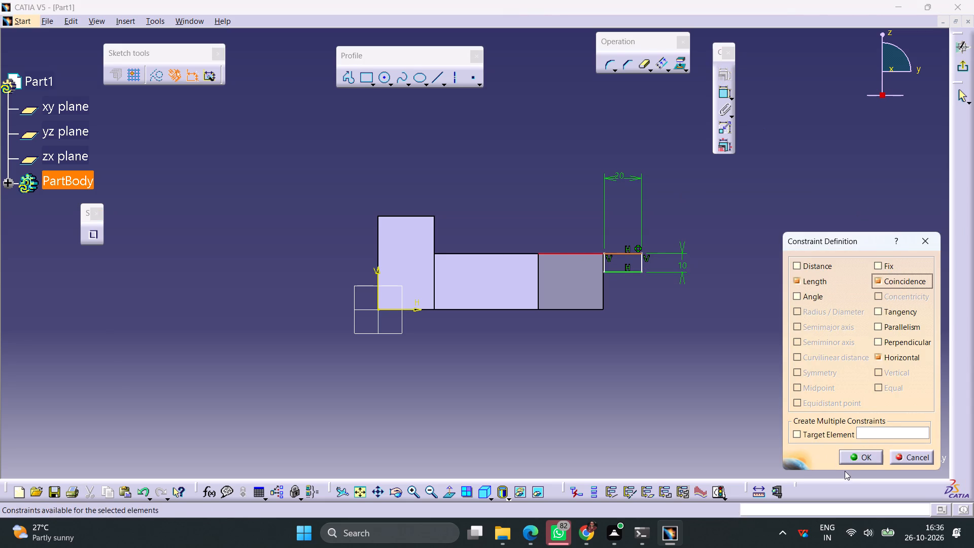
{"action": "left_click", "coordinate": [847, 471]}
{"action": "left_click", "coordinate": [853, 456]}
{"action": "left_click", "coordinate": [731, 372]}
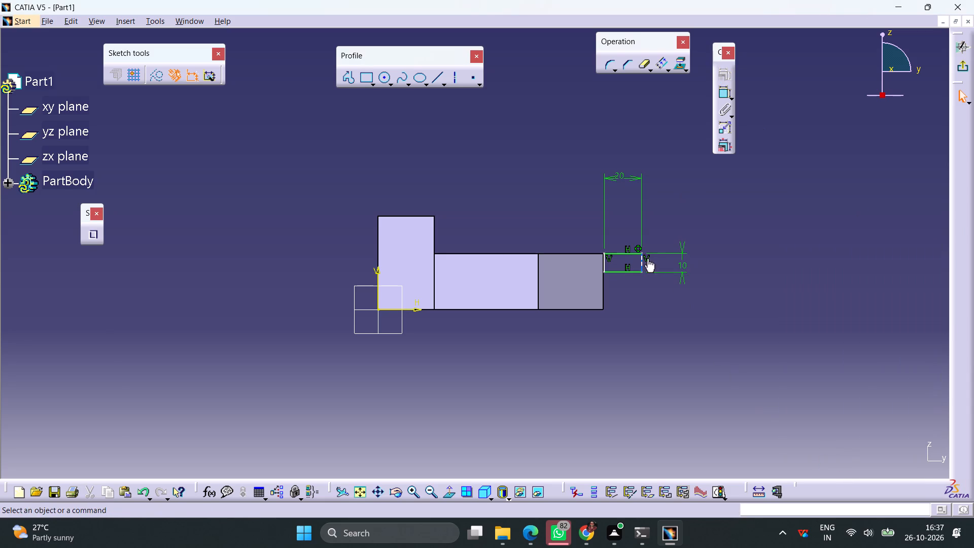
Make the notch rectangle's outer vertical side coincident with the pointed step's tip edge and exit the sketch.
{"action": "left_click", "coordinate": [640, 262]}
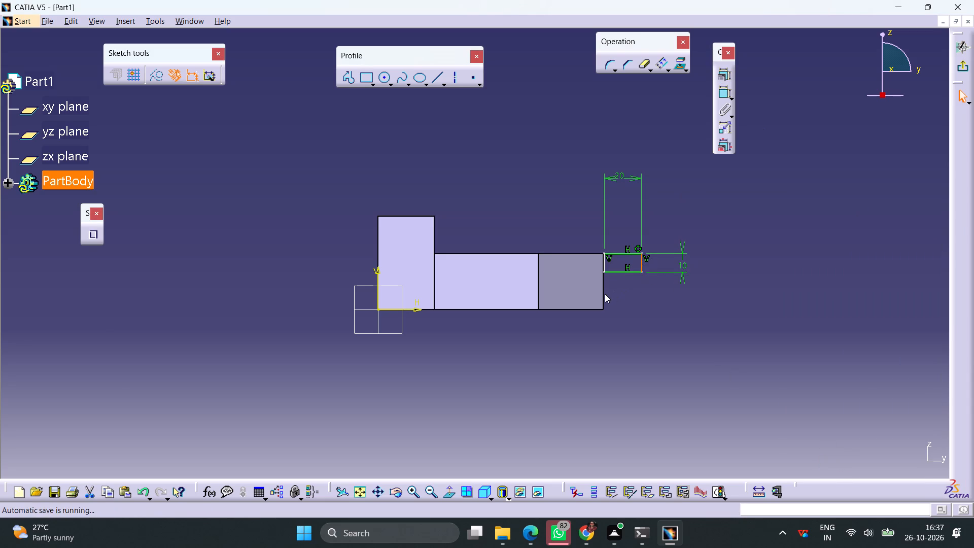
{"action": "left_click", "coordinate": [604, 294], "text": "ctrl"}
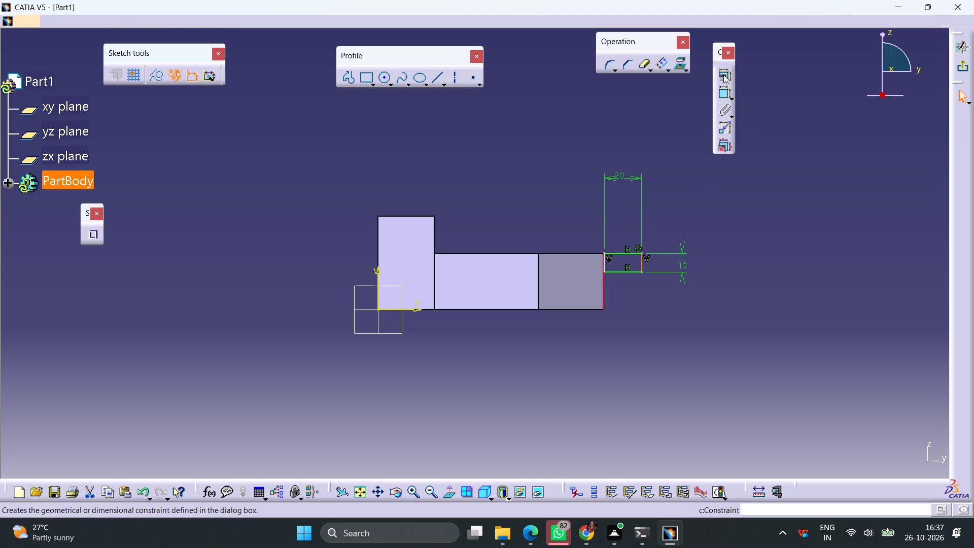
{"action": "left_click", "coordinate": [723, 75]}
{"action": "left_click", "coordinate": [902, 279]}
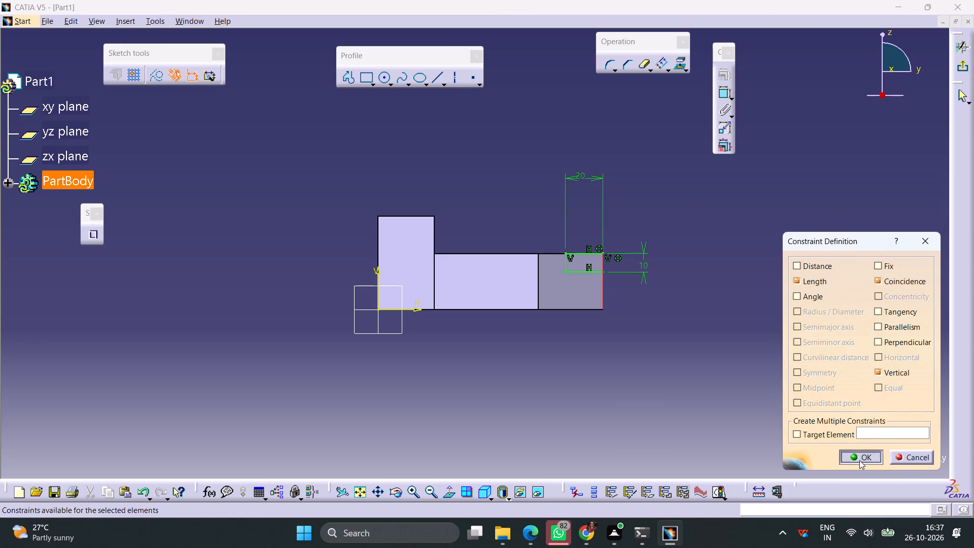
{"action": "left_click", "coordinate": [859, 460]}
{"action": "left_click", "coordinate": [961, 65]}
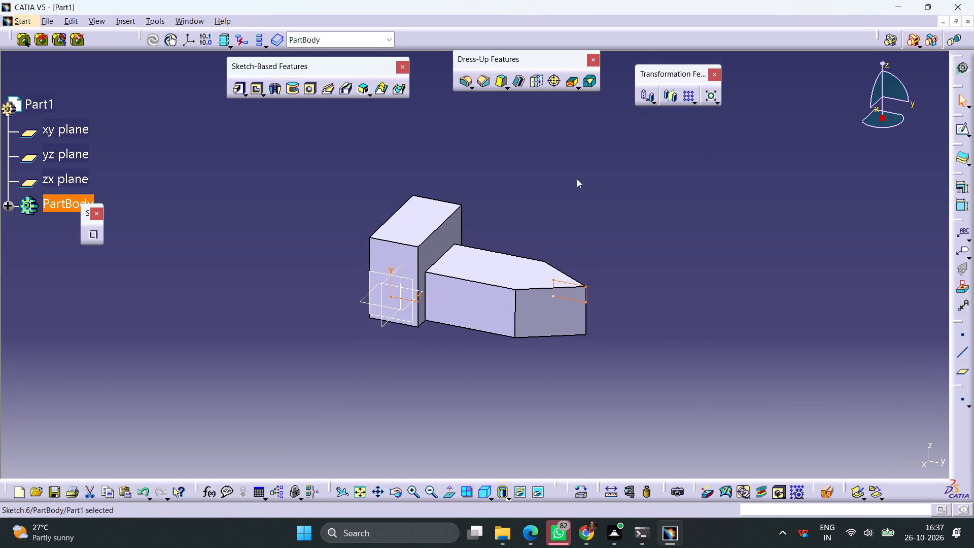
Pocket the notch rectangle with a 30 mm depth and mirrored extent to cut the tip of the pointed step.
{"action": "left_click", "coordinate": [258, 87]}
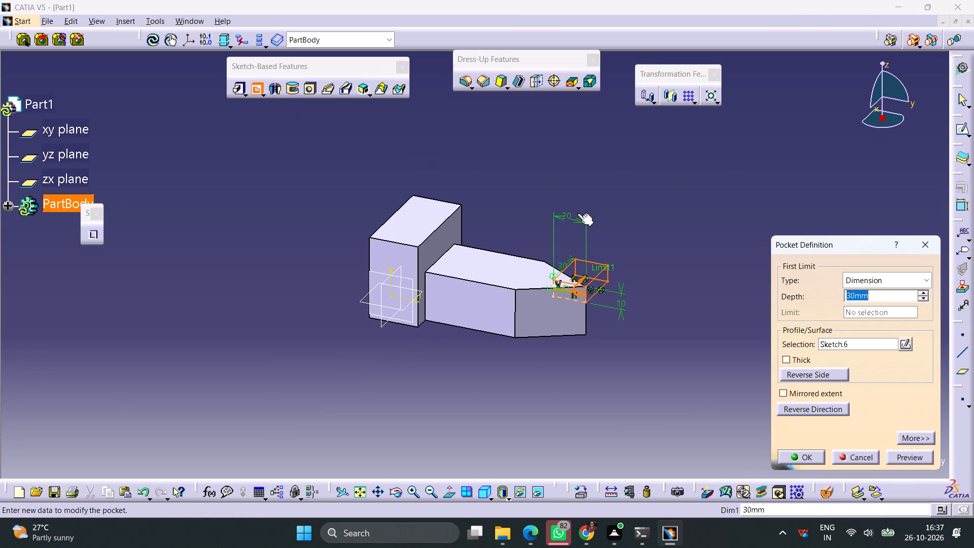
{"action": "left_click", "coordinate": [815, 393]}
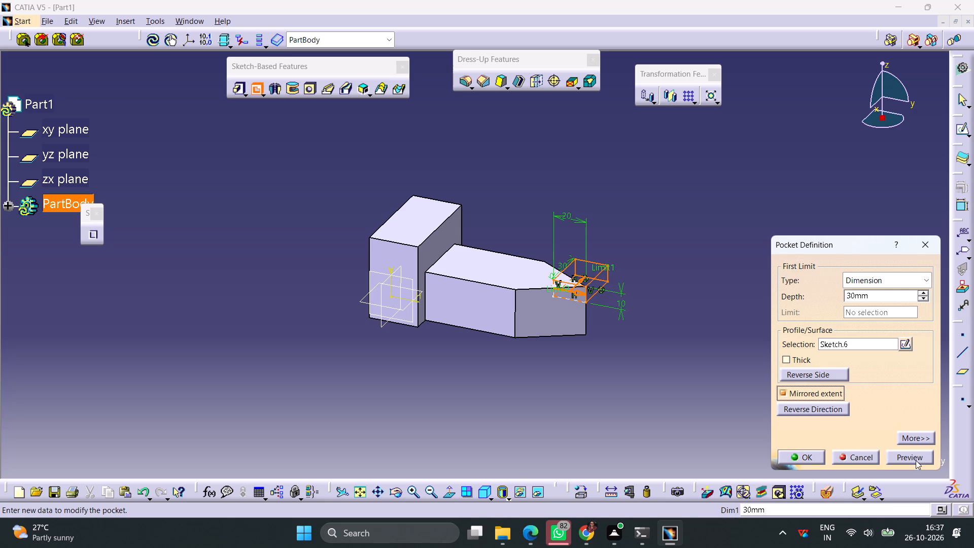
{"action": "left_click", "coordinate": [915, 454]}
{"action": "left_click", "coordinate": [798, 454]}
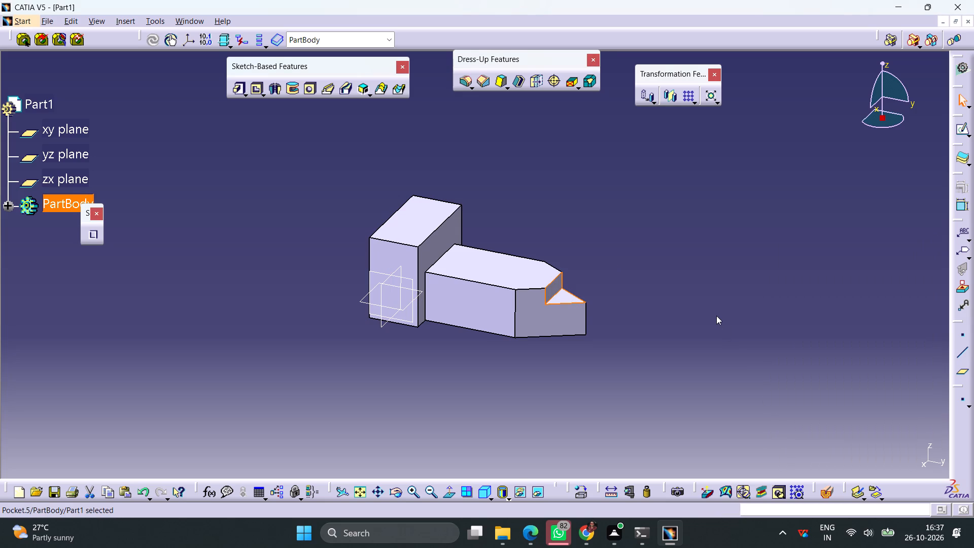
{"action": "left_click", "coordinate": [714, 305]}
Start a sketch on the lower step's flat side face and draw a circle about 8.6 mm in diameter on it.
{"action": "left_click", "coordinate": [490, 314]}
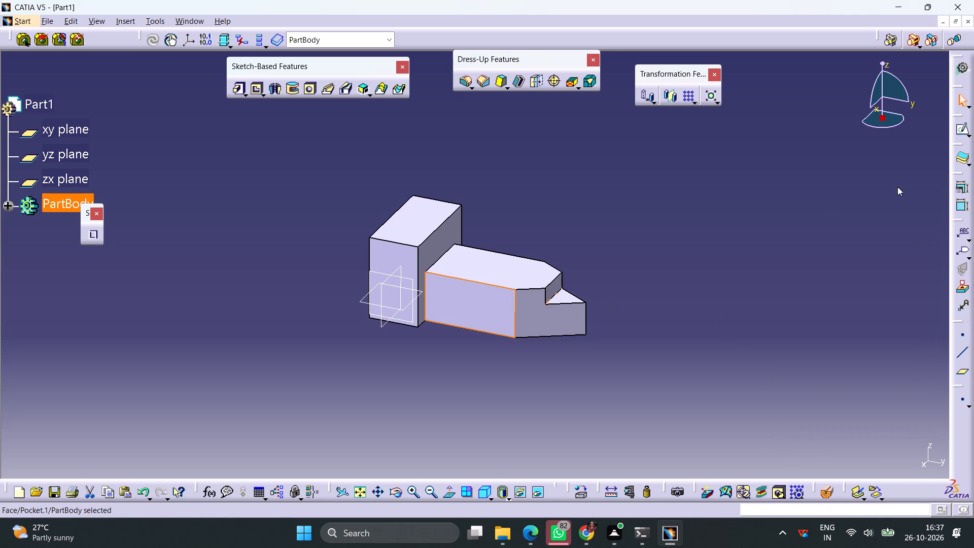
{"action": "left_click", "coordinate": [958, 132]}
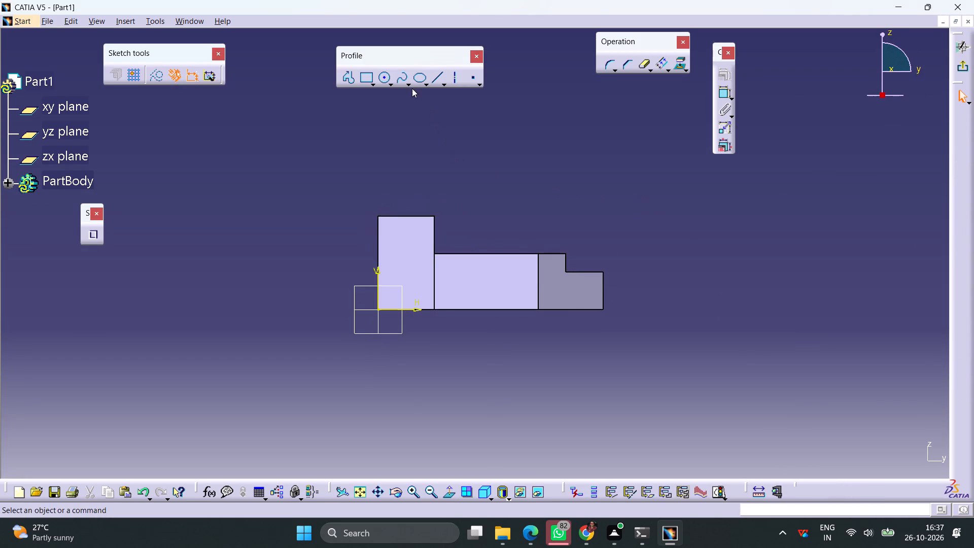
{"action": "left_click", "coordinate": [386, 77]}
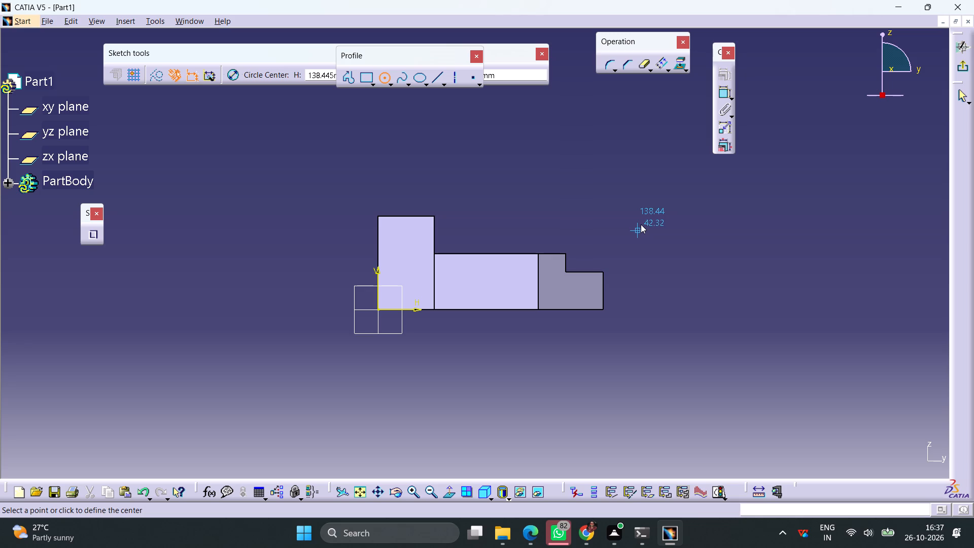
{"action": "left_click", "coordinate": [499, 280]}
{"action": "left_click", "coordinate": [505, 273]}
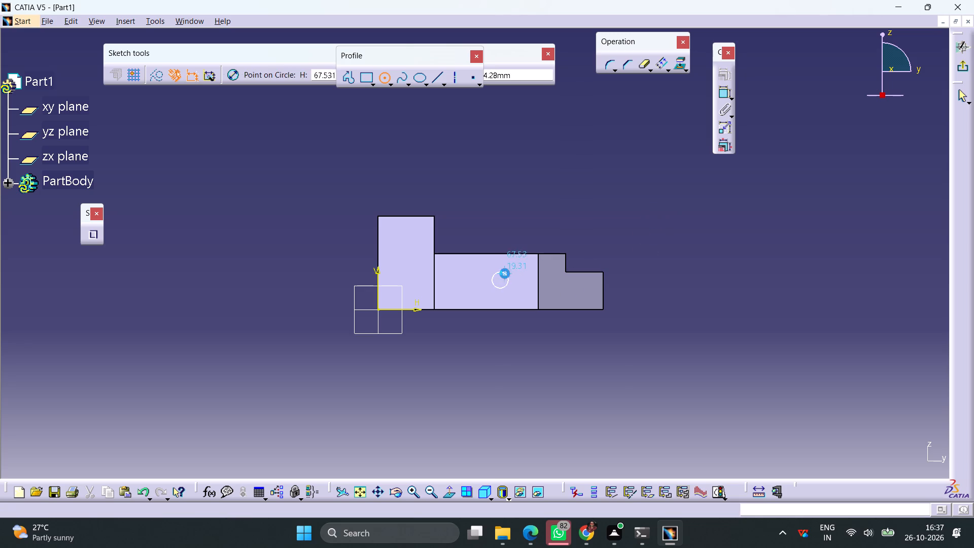
{"action": "left_click", "coordinate": [665, 290]}
Dimension the circle's centre from the lower step's bottom edge and set the distance to 15 mm.
{"action": "left_click", "coordinate": [501, 281]}
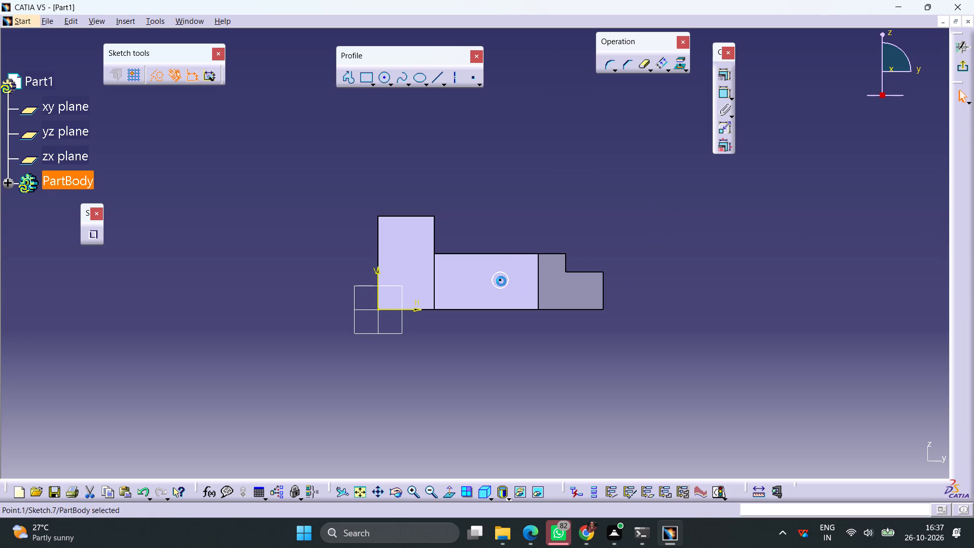
{"action": "left_click", "coordinate": [724, 93]}
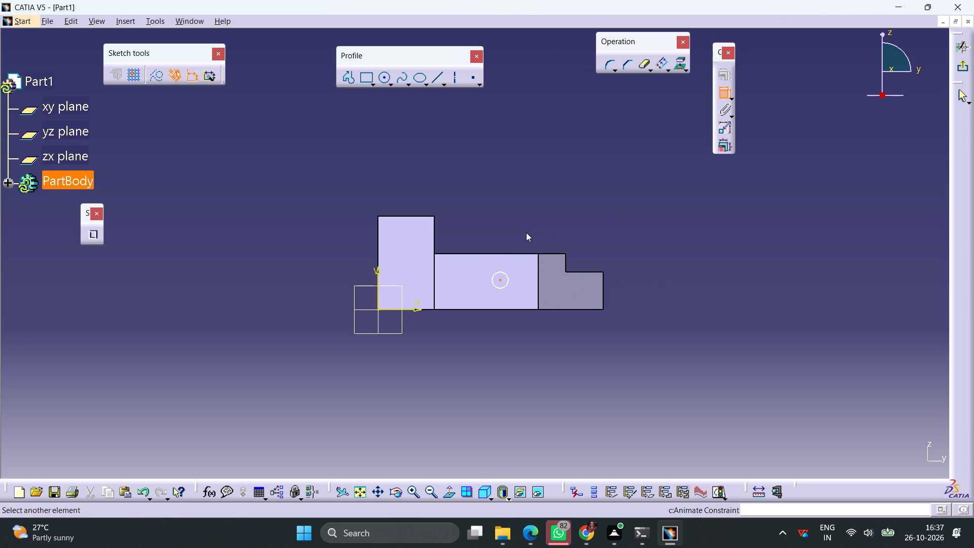
{"action": "left_click", "coordinate": [498, 310]}
{"action": "left_click", "coordinate": [578, 352]}
{"action": "double_click", "coordinate": [528, 349]}
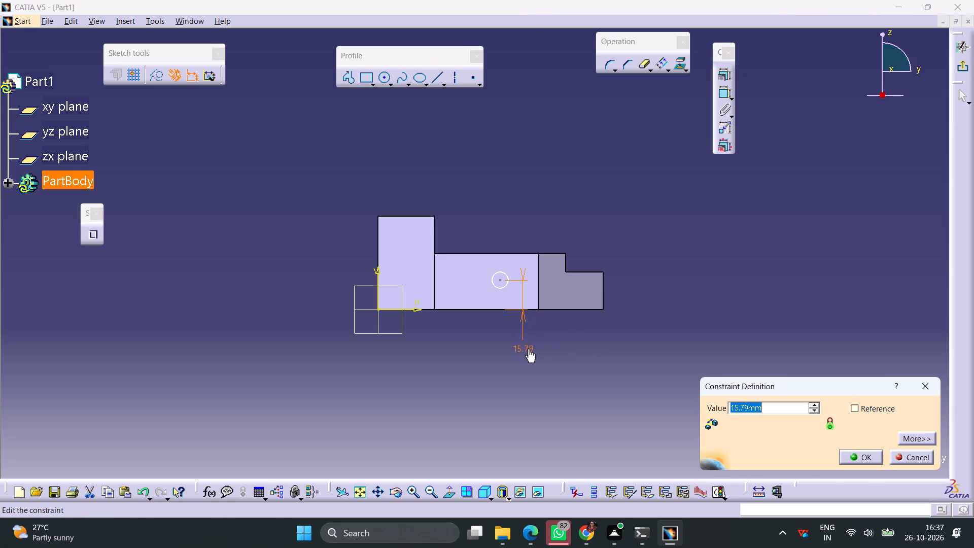
{"action": "type", "text": "15"}
{"action": "key", "text": "Return"}
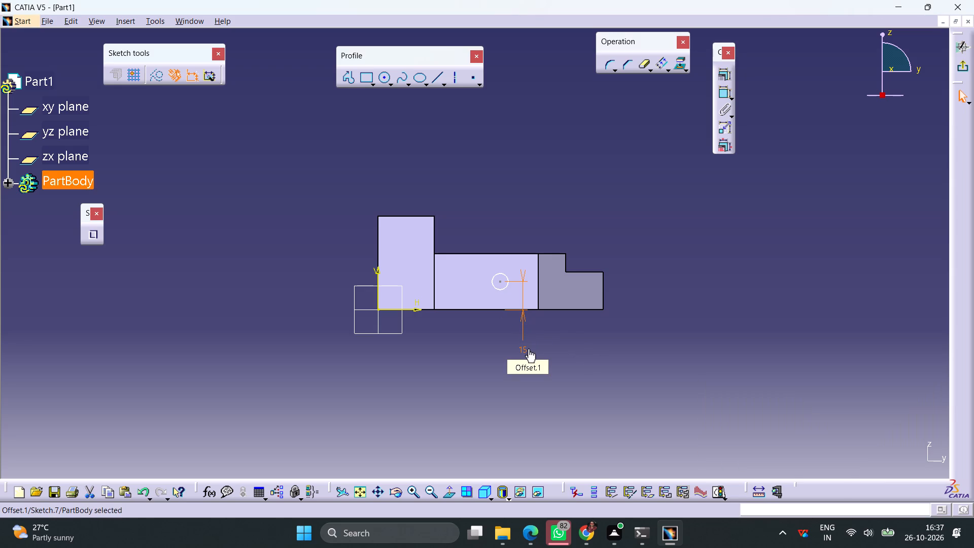
{"action": "left_click", "coordinate": [708, 226]}
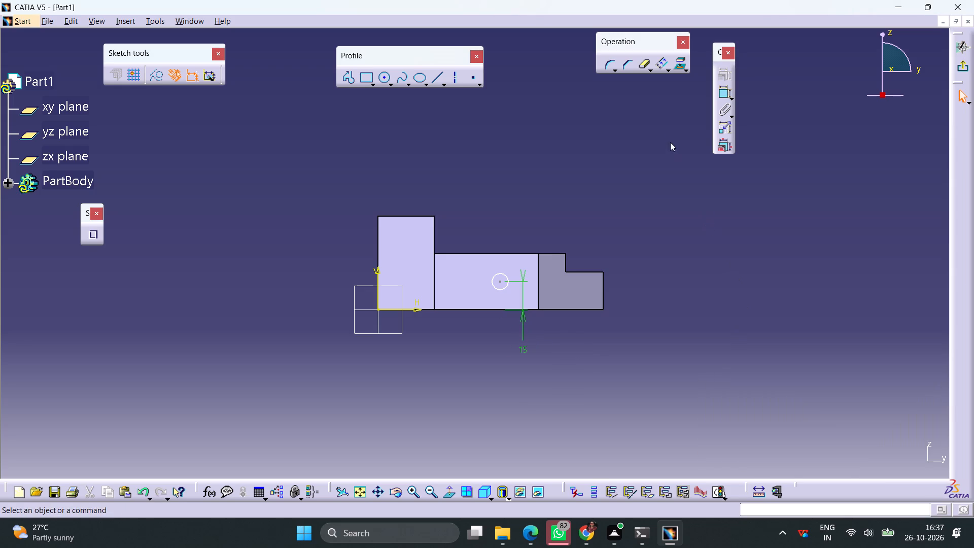
Dimension the circle's centre horizontally from the tall block's adjoining vertical edge and set the distance to 35 mm.
{"action": "left_click", "coordinate": [718, 97]}
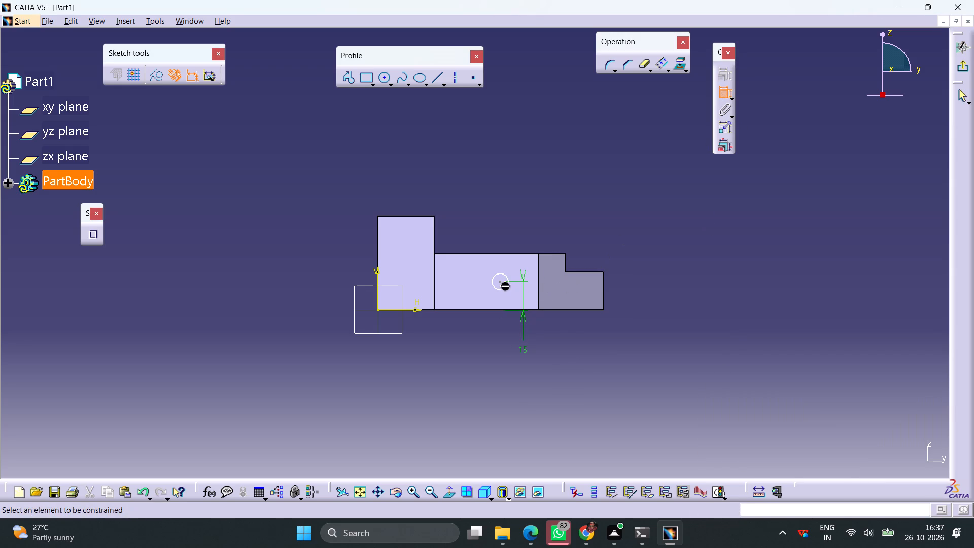
{"action": "left_click", "coordinate": [501, 283]}
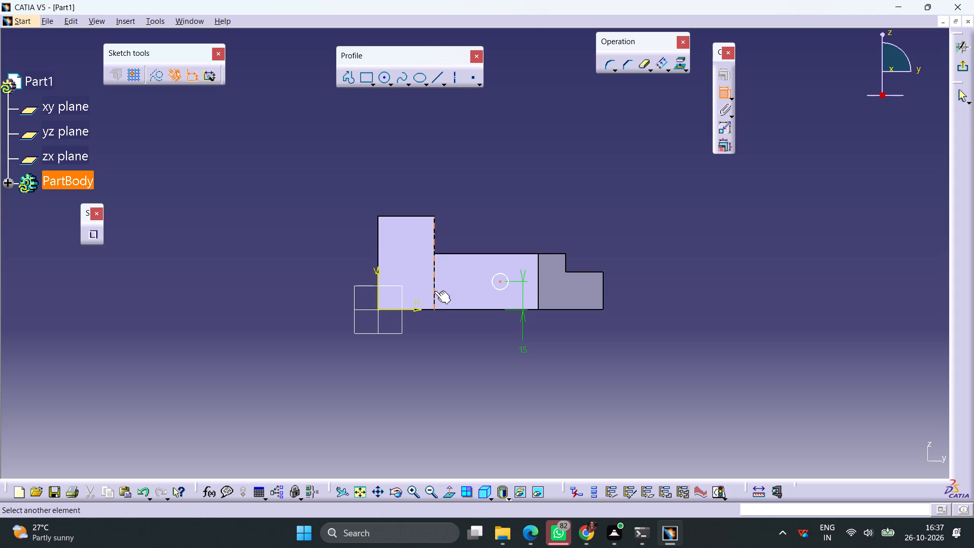
{"action": "left_click", "coordinate": [434, 291]}
{"action": "left_click", "coordinate": [459, 339]}
{"action": "double_click", "coordinate": [460, 336]}
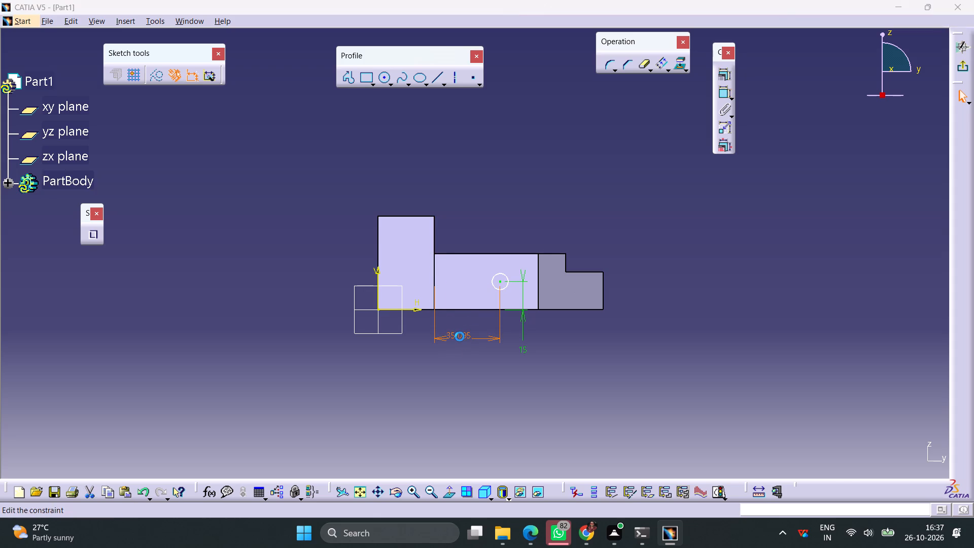
{"action": "type", "text": "35"}
{"action": "key", "text": "Return"}
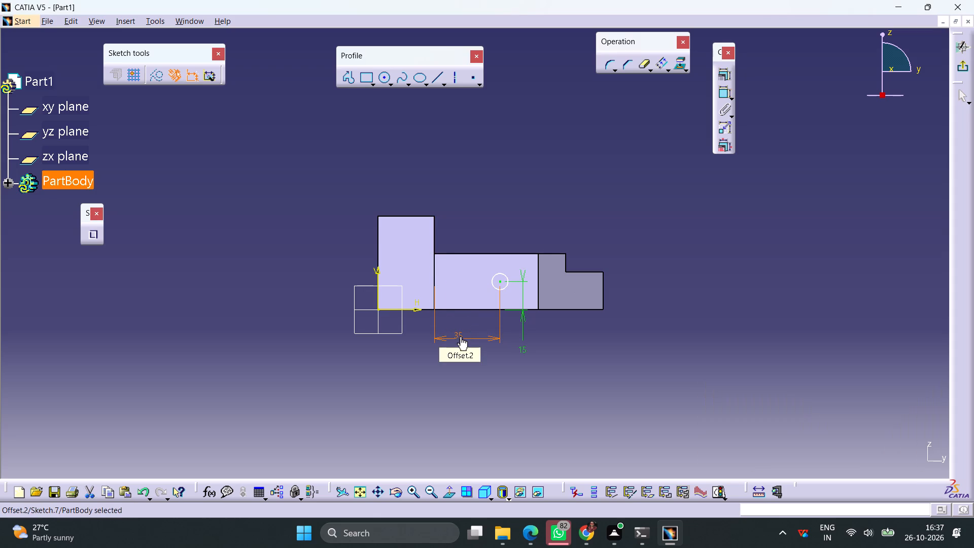
{"action": "left_click", "coordinate": [561, 366]}
Dimension the circle's diameter, set it to 12 mm, and exit the sketch.
{"action": "left_click", "coordinate": [507, 286]}
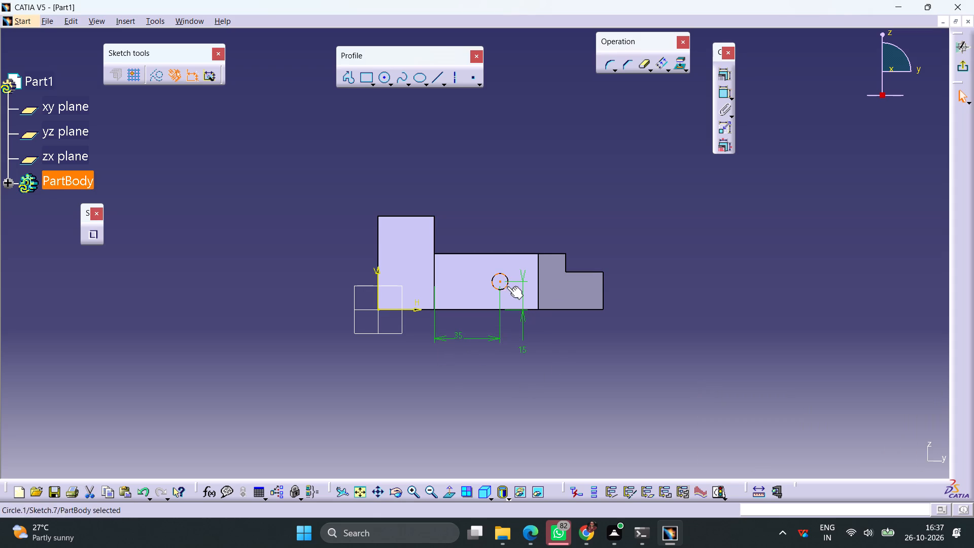
{"action": "left_click", "coordinate": [721, 93]}
{"action": "left_click", "coordinate": [601, 170]}
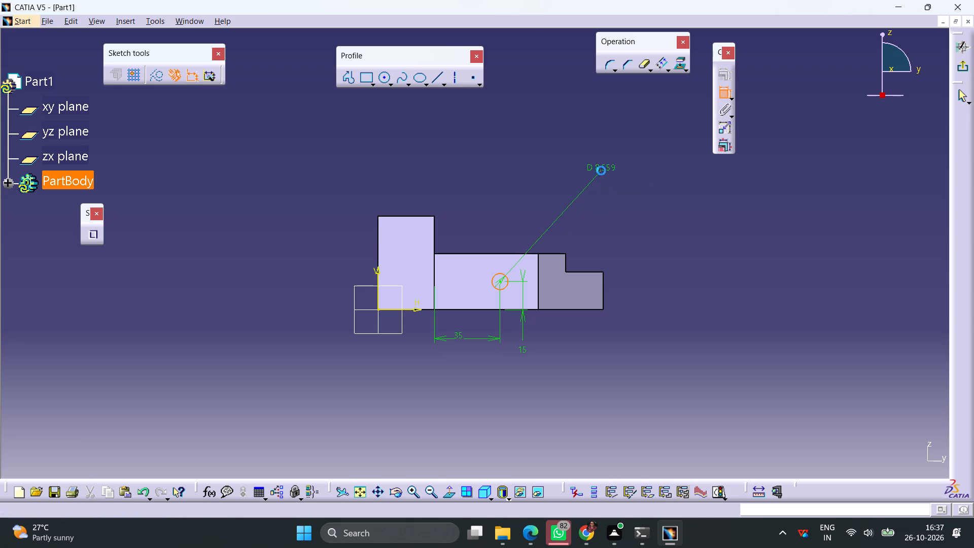
{"action": "double_click", "coordinate": [609, 166]}
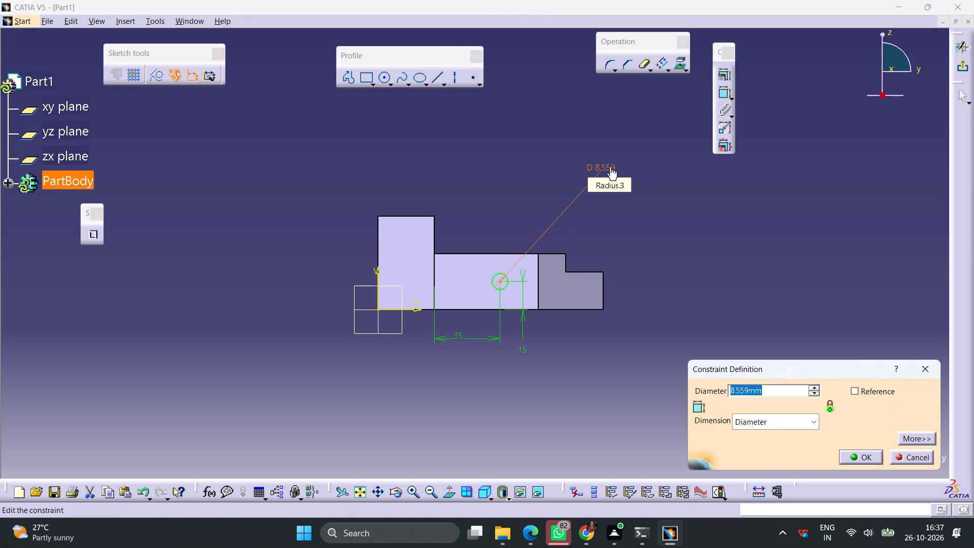
{"action": "type", "text": "12"}
{"action": "key", "text": "Return"}
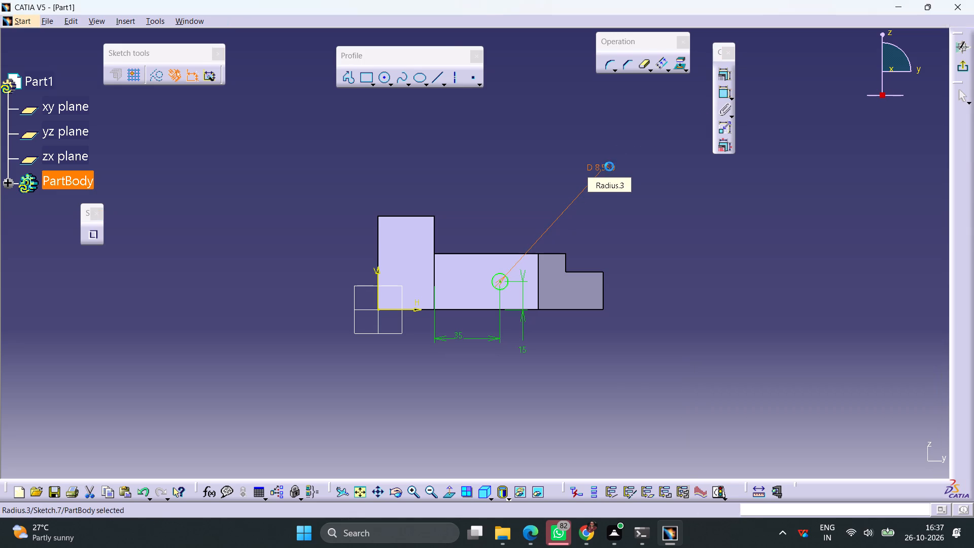
{"action": "left_click", "coordinate": [723, 235]}
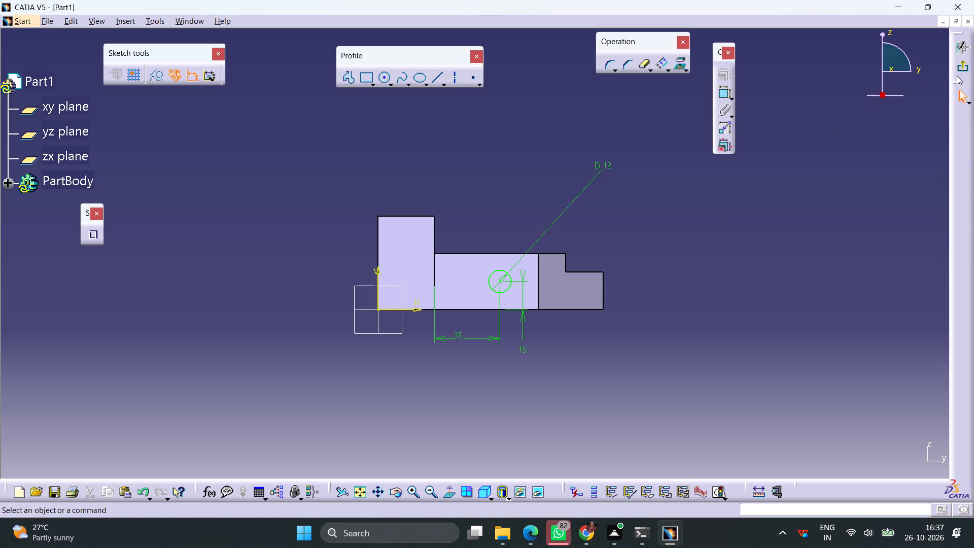
{"action": "left_click", "coordinate": [958, 69]}
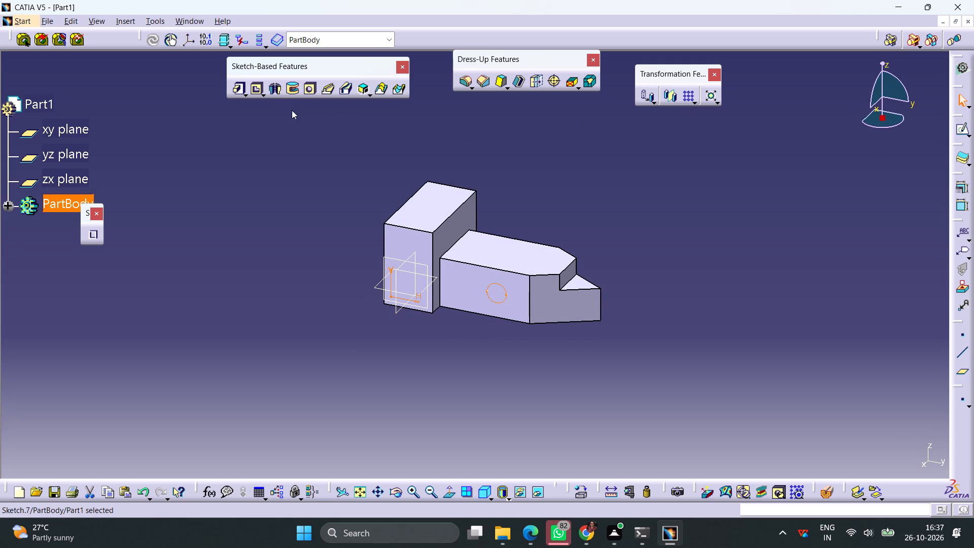
Pocket the circle with the Up to last limit to cut a hole through the lower step.
{"action": "left_click", "coordinate": [251, 89]}
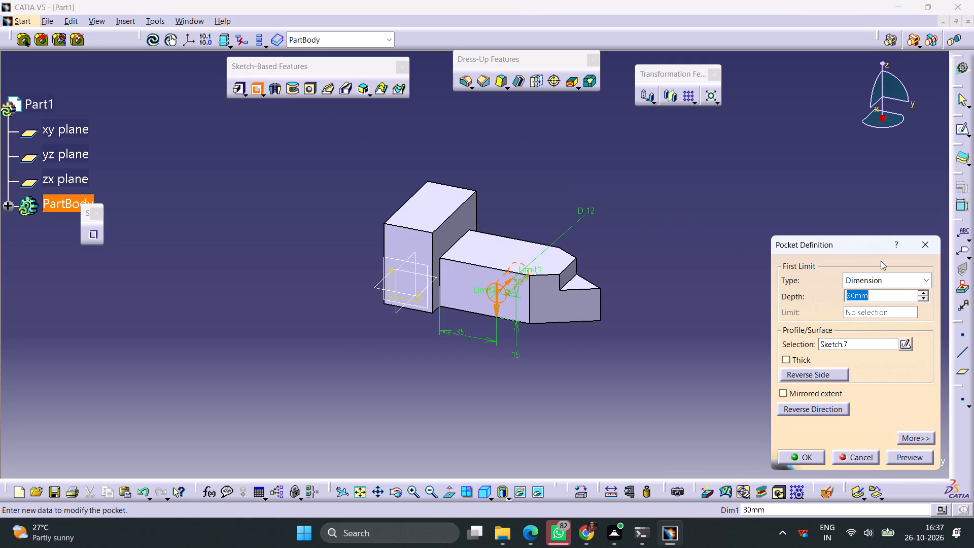
{"action": "left_click", "coordinate": [902, 283]}
{"action": "left_click", "coordinate": [879, 315]}
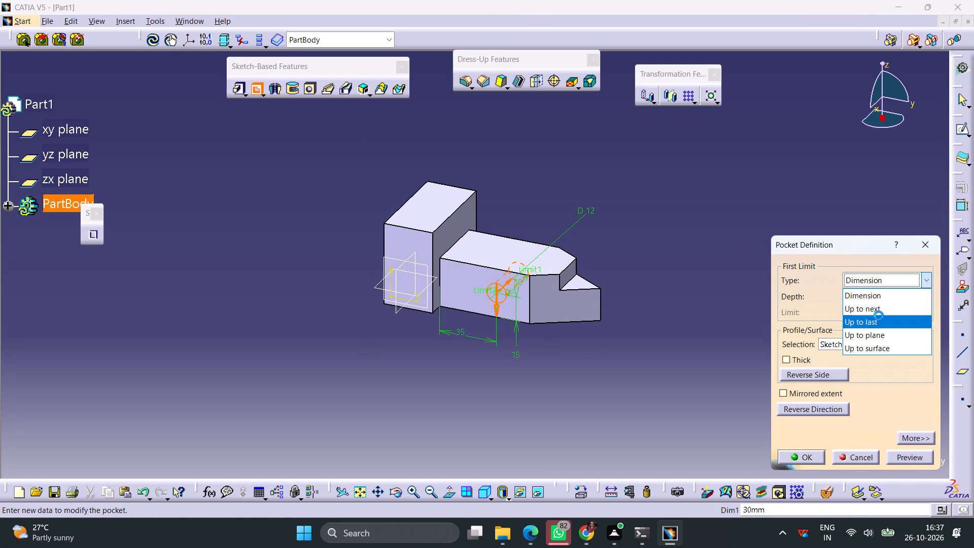
{"action": "left_click", "coordinate": [924, 461]}
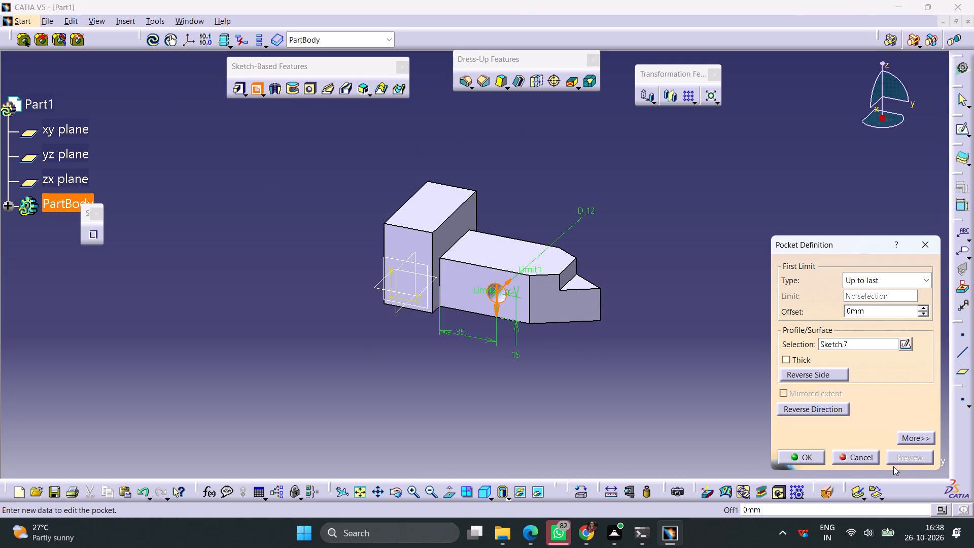
{"action": "left_click", "coordinate": [807, 457]}
{"action": "left_click", "coordinate": [755, 360]}
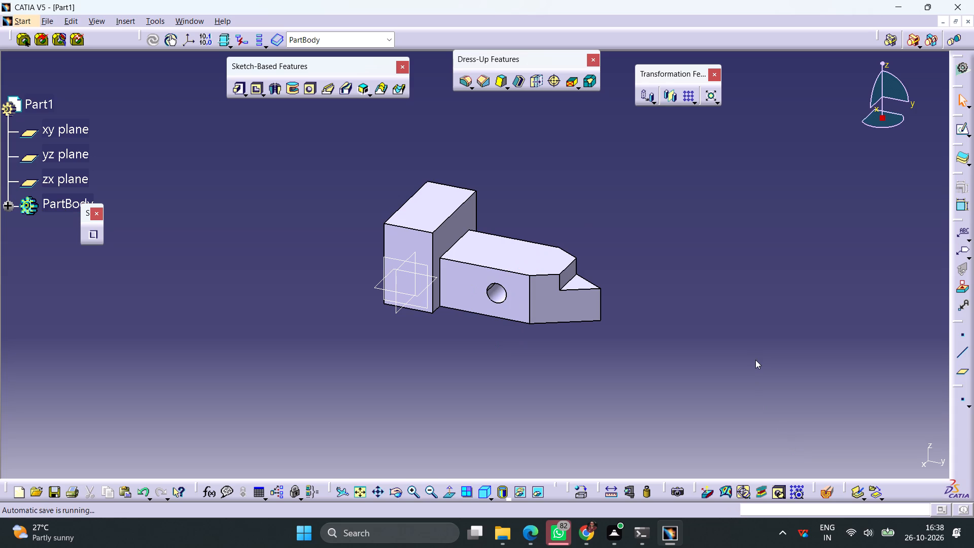
Start a sketch on the tall block's face above the lower step and draw a centred rectangle on the vertical axis about 42 mm up.
{"action": "left_click", "coordinate": [445, 230]}
{"action": "left_click", "coordinate": [961, 131]}
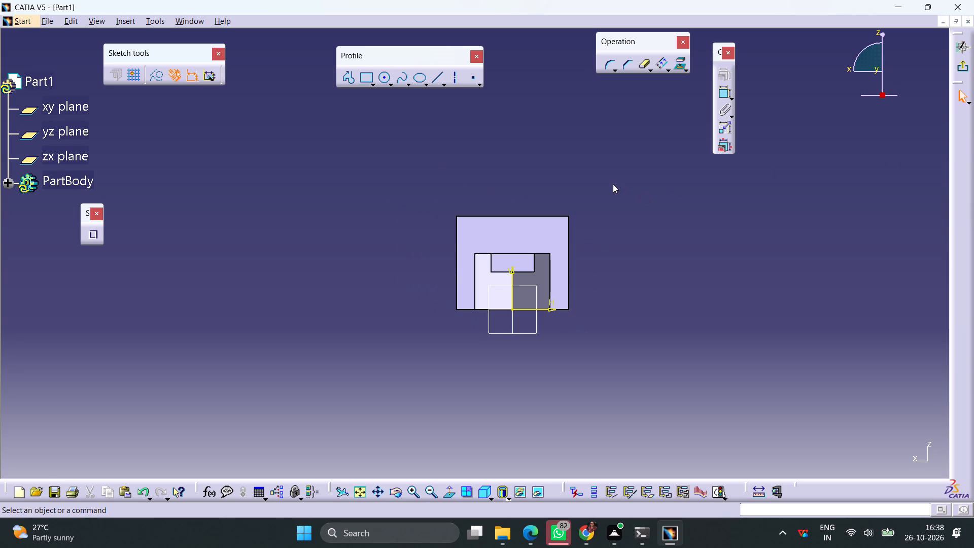
{"action": "left_click", "coordinate": [371, 83]}
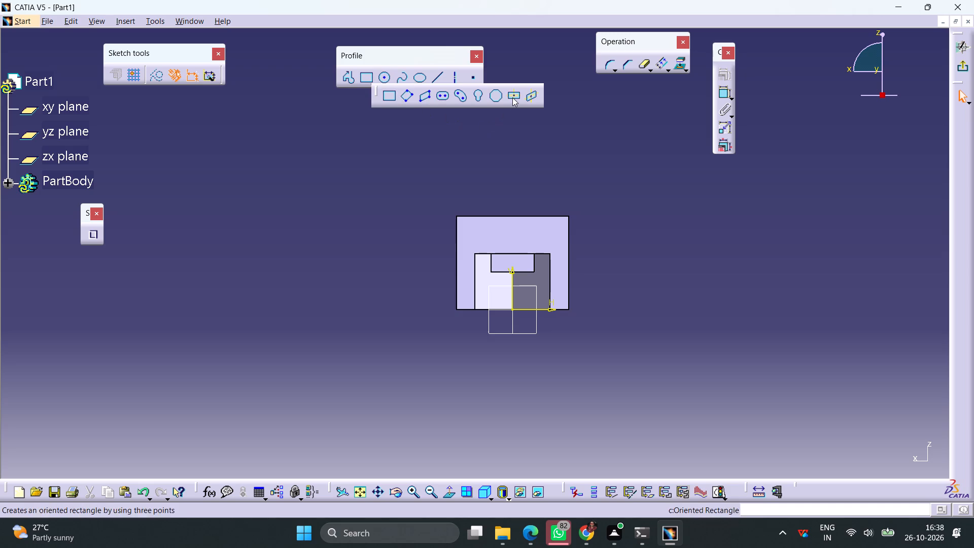
{"action": "left_click", "coordinate": [512, 97]}
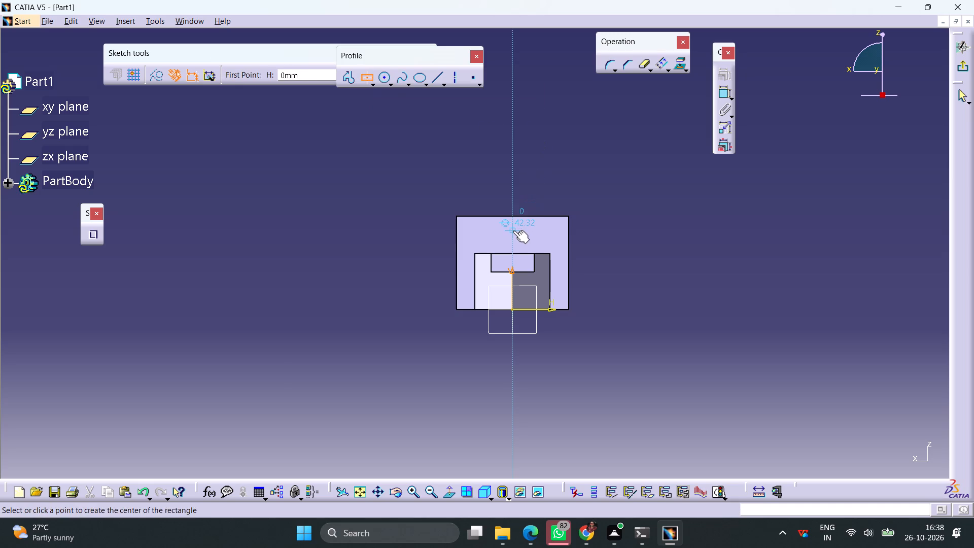
{"action": "left_click", "coordinate": [513, 230]}
{"action": "left_click", "coordinate": [533, 223]}
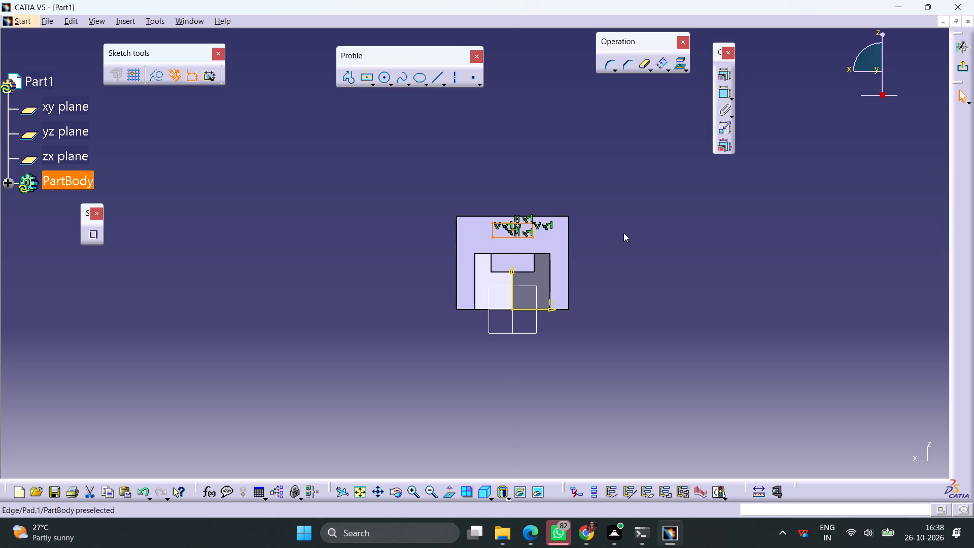
{"action": "left_click", "coordinate": [623, 233]}
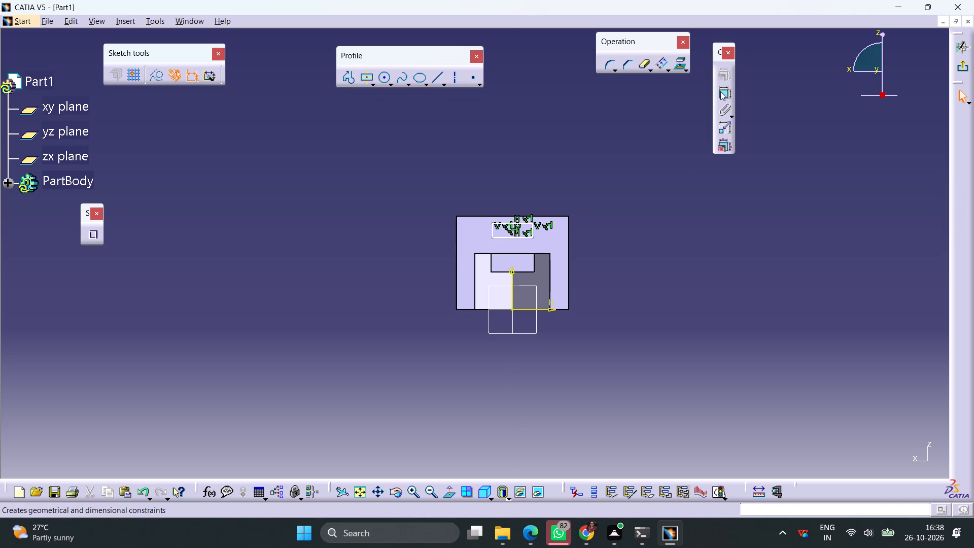
Dimension the height of the rectangle on the tall block's face and set it to 10 mm.
{"action": "left_click", "coordinate": [723, 91]}
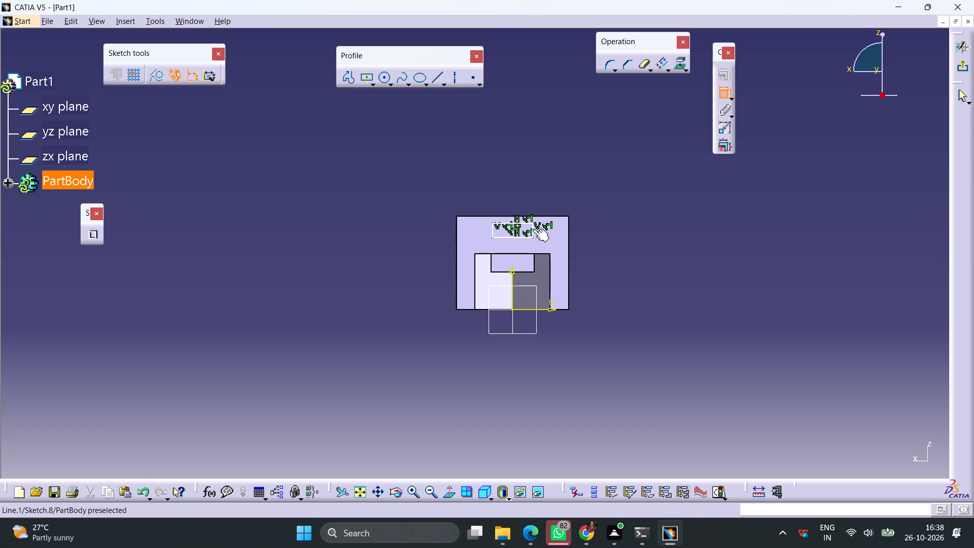
{"action": "left_click", "coordinate": [533, 229]}
{"action": "left_click", "coordinate": [611, 250]}
{"action": "double_click", "coordinate": [616, 249]}
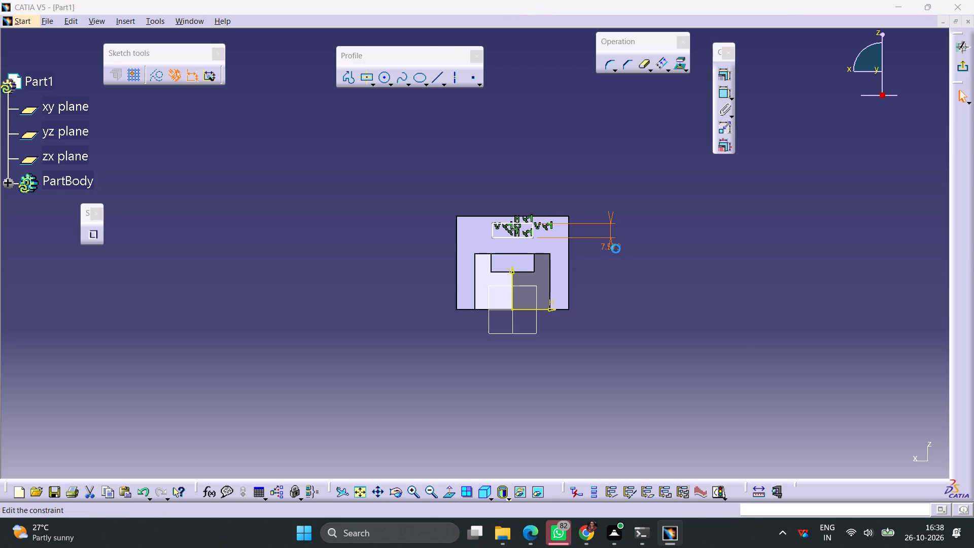
{"action": "type", "text": "10"}
{"action": "key", "text": "Return"}
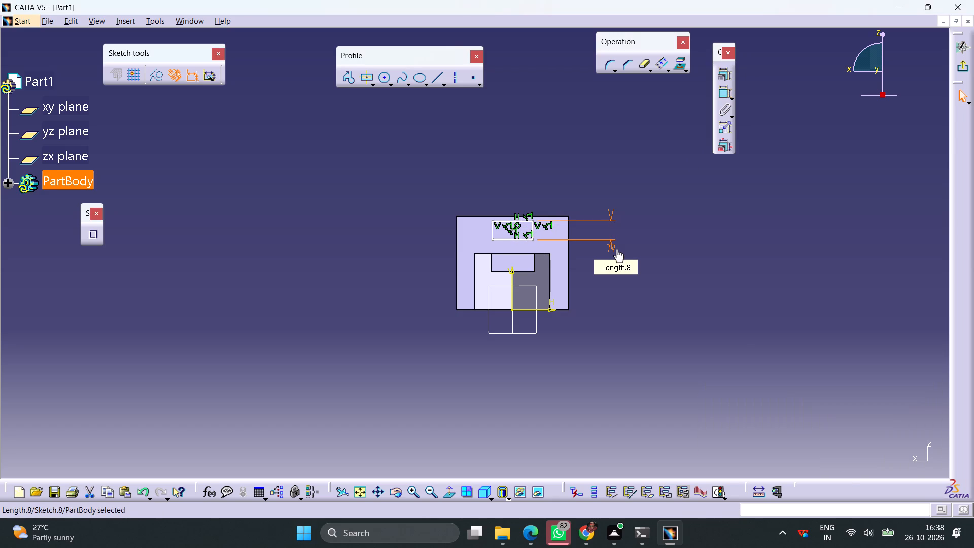
{"action": "left_click", "coordinate": [729, 252]}
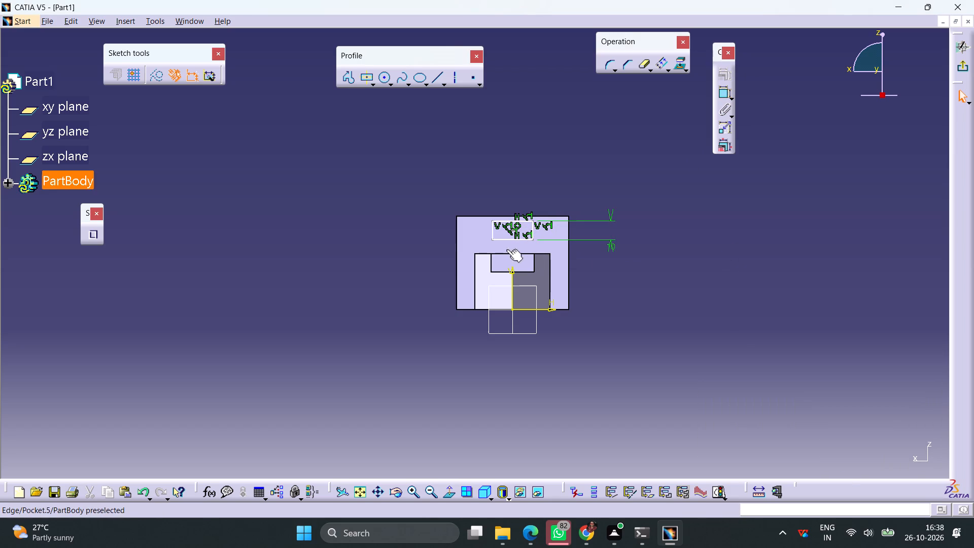
Dimension the rectangle's width and set it to 25 mm.
{"action": "left_click", "coordinate": [511, 239]}
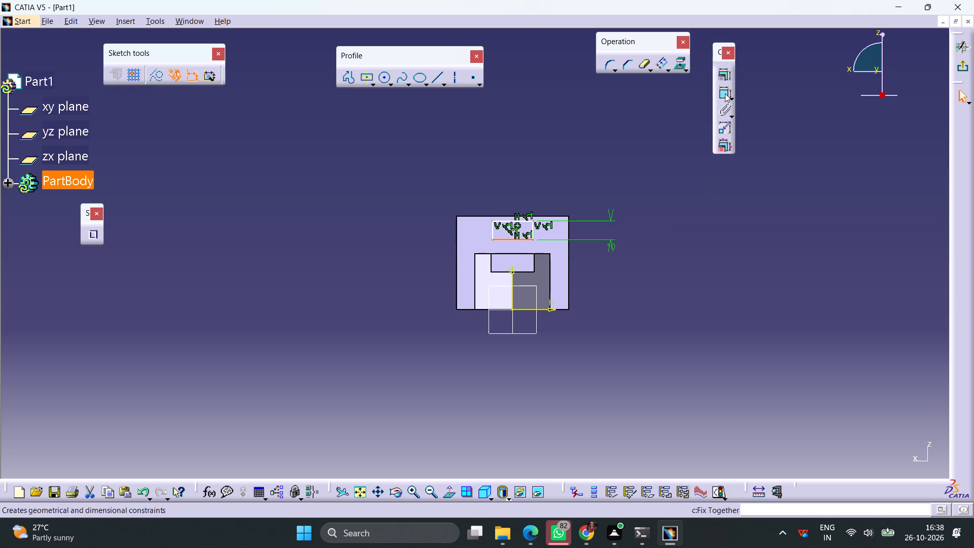
{"action": "left_click", "coordinate": [723, 92]}
{"action": "left_click", "coordinate": [623, 150]}
{"action": "double_click", "coordinate": [627, 147]}
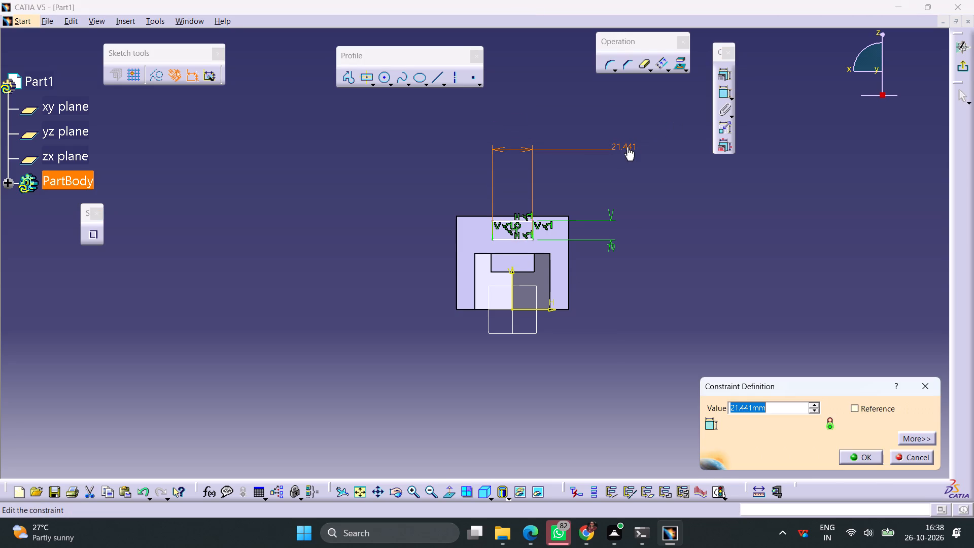
{"action": "type", "text": "25"}
{"action": "key", "text": "Return"}
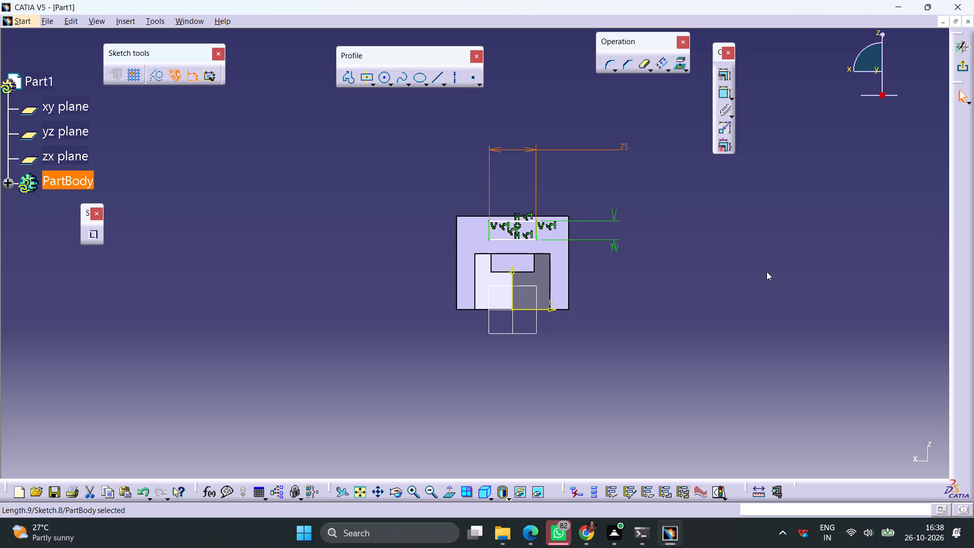
{"action": "left_click", "coordinate": [697, 273]}
Make the rectangle's upper line coincident with the tall block's top edge and exit the sketch.
{"action": "left_click", "coordinate": [505, 221]}
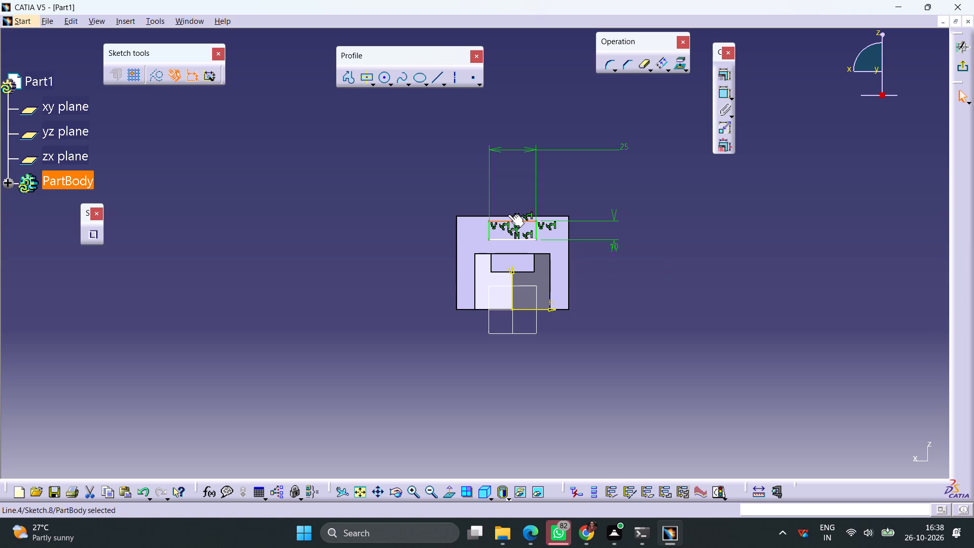
{"action": "left_click", "coordinate": [508, 214], "text": "ctrl"}
{"action": "left_click", "coordinate": [723, 75]}
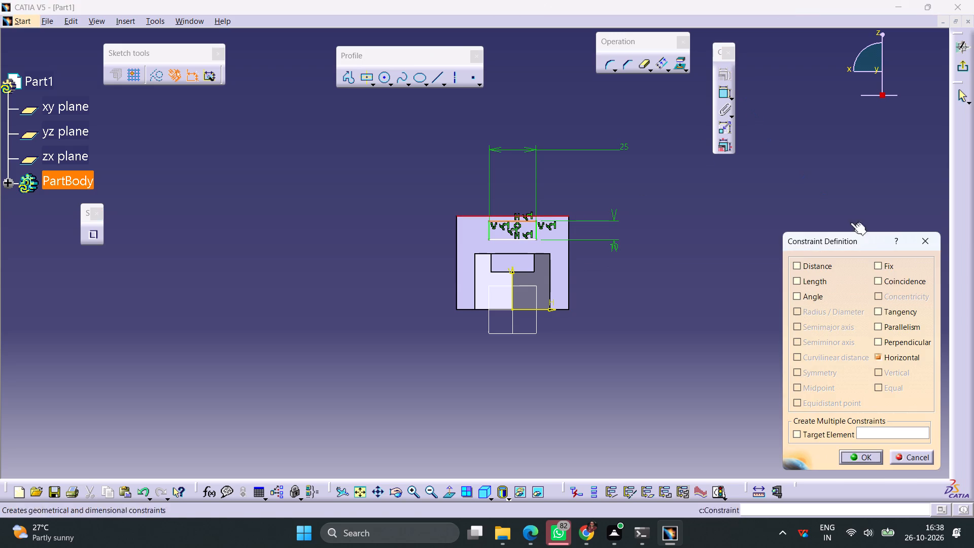
{"action": "left_click", "coordinate": [893, 281]}
{"action": "left_click", "coordinate": [862, 456]}
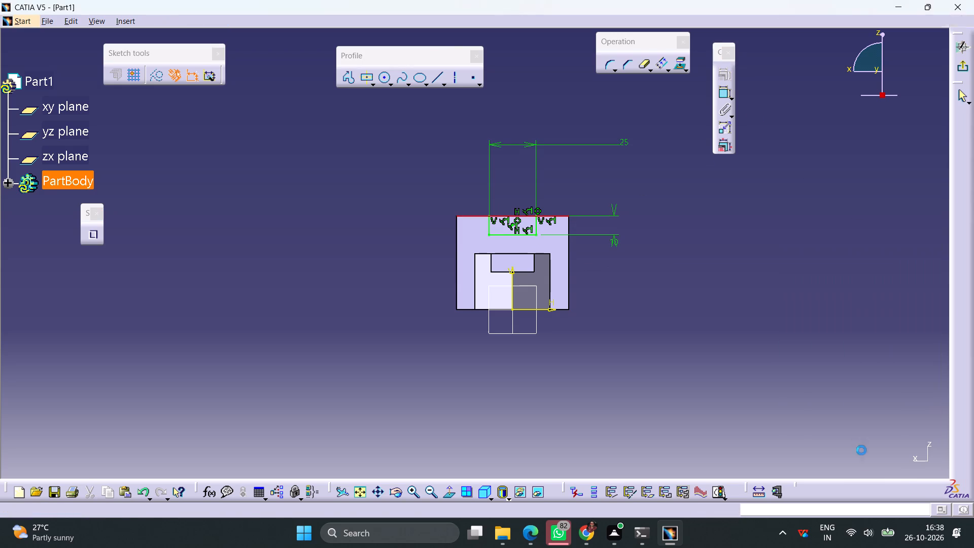
{"action": "left_click", "coordinate": [960, 69]}
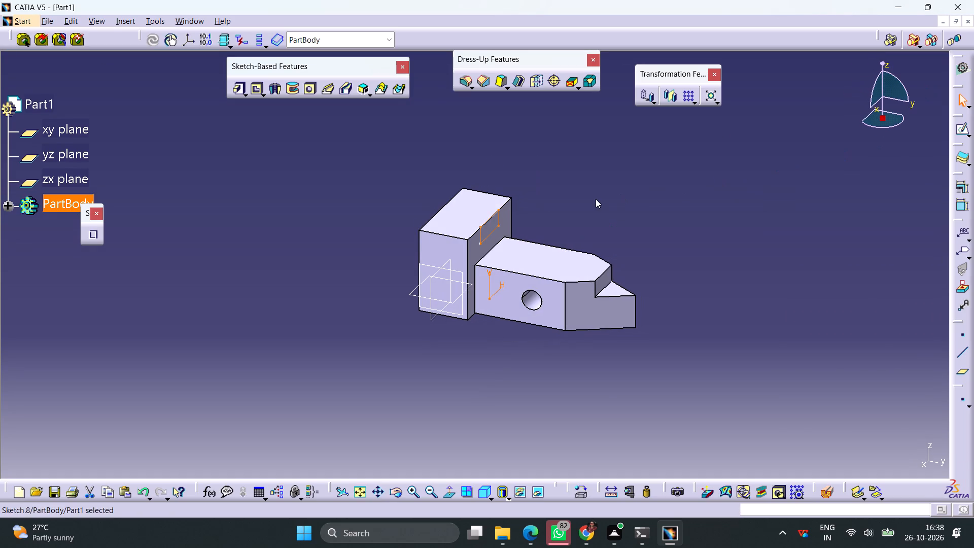
Pocket the 25 by 10 mm rectangle with the Up to last limit to cut a slot through the tall block's top.
{"action": "left_click", "coordinate": [258, 92]}
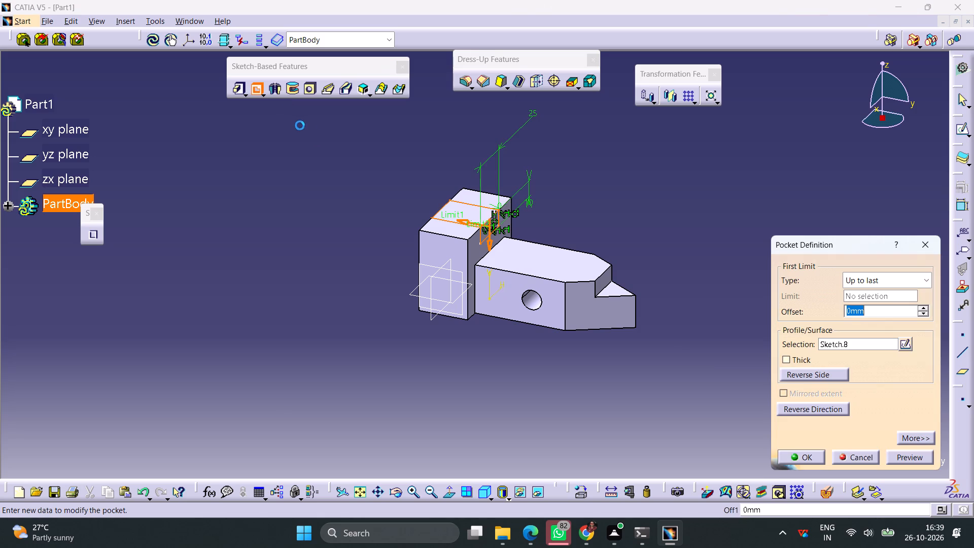
{"action": "left_click", "coordinate": [911, 458]}
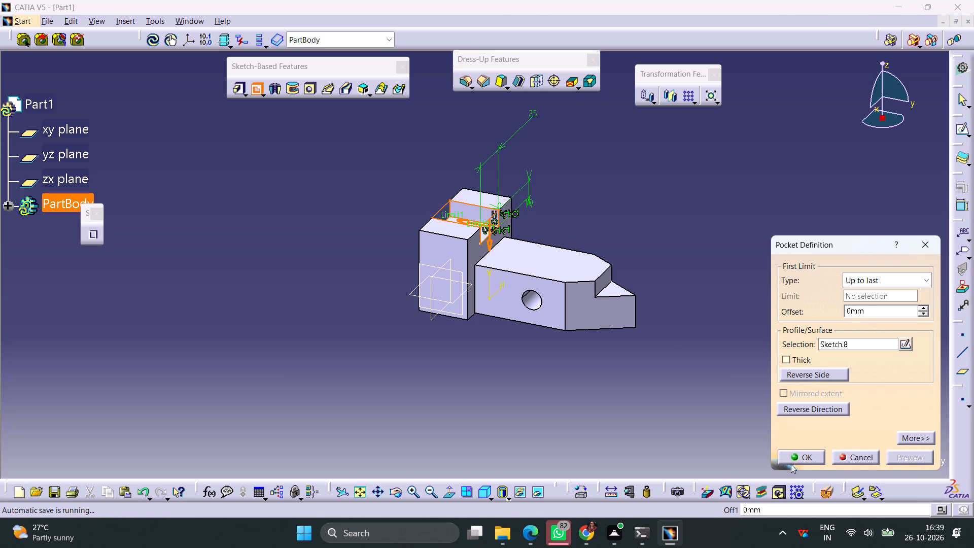
{"action": "left_click", "coordinate": [793, 461]}
{"action": "left_click", "coordinate": [760, 377]}
Start a sketch on the tall block's top face and draw a centred rectangle on the vertical axis, about 38 by 11 mm.
{"action": "left_click", "coordinate": [486, 199]}
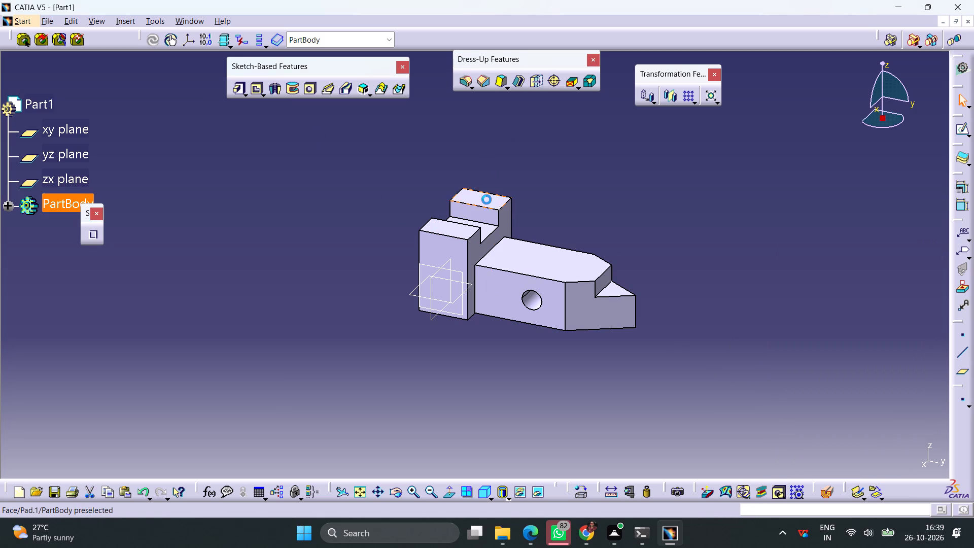
{"action": "left_click", "coordinate": [955, 131]}
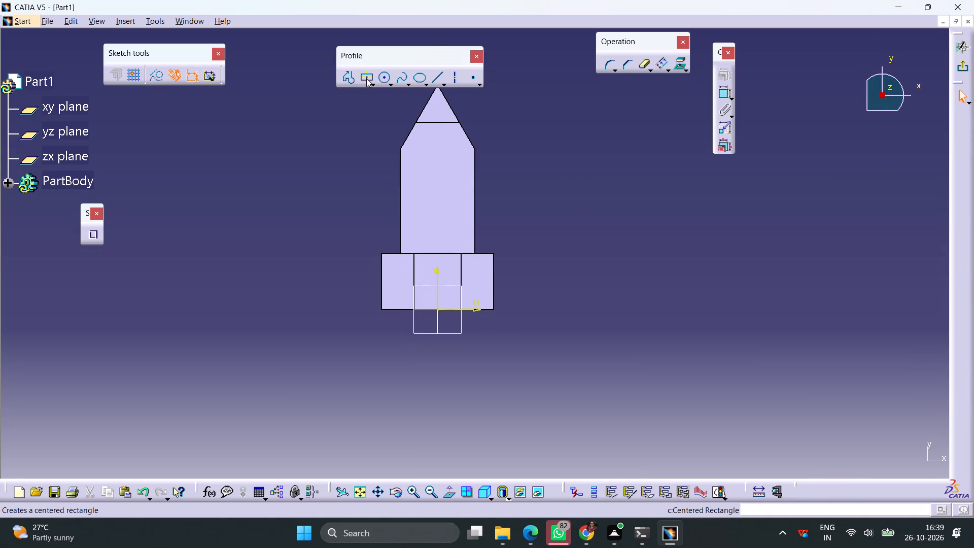
{"action": "left_click", "coordinate": [366, 78]}
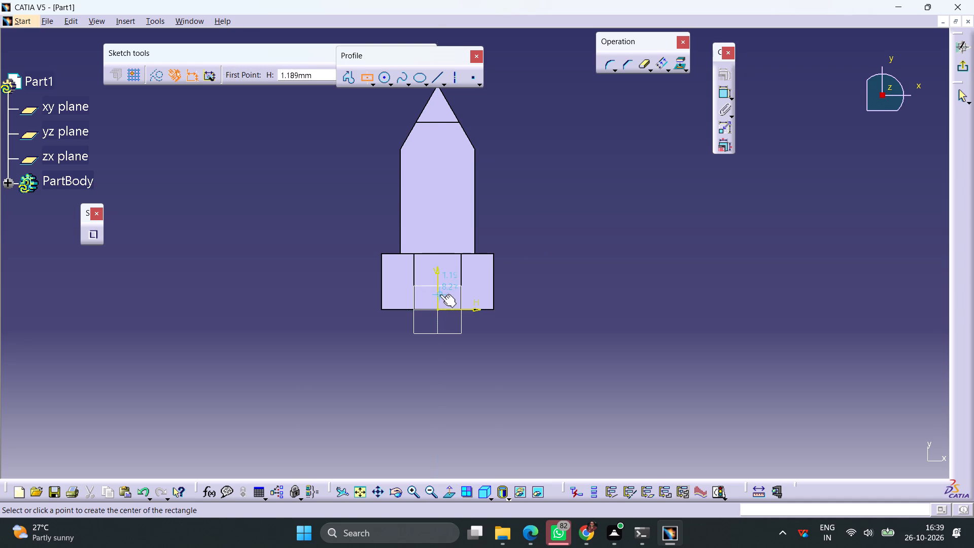
{"action": "left_click", "coordinate": [437, 294]}
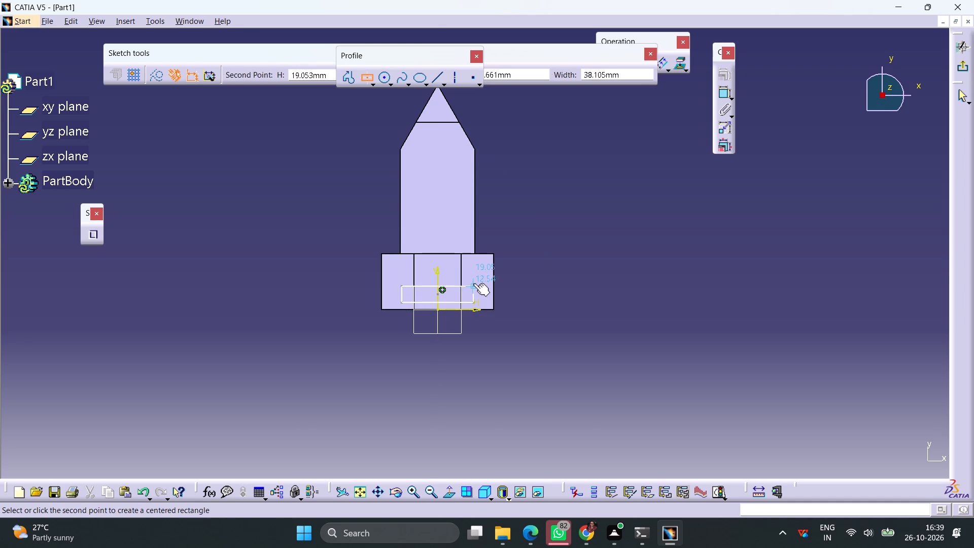
{"action": "left_click", "coordinate": [473, 284]}
{"action": "left_click", "coordinate": [575, 296]}
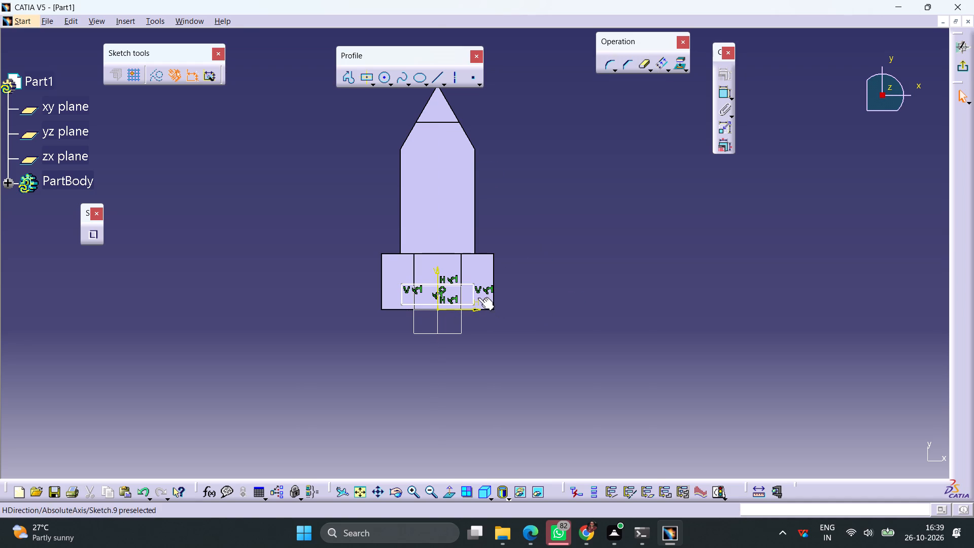
Dimension the new rectangle's short side and set it to 10 mm.
{"action": "left_click", "coordinate": [473, 295]}
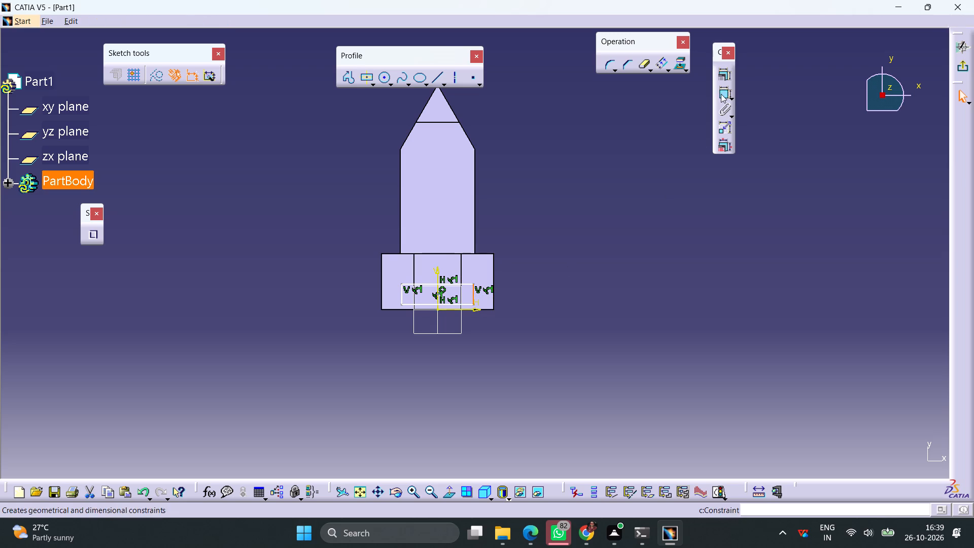
{"action": "left_click", "coordinate": [721, 94]}
{"action": "left_click", "coordinate": [614, 258]}
{"action": "double_click", "coordinate": [619, 253]}
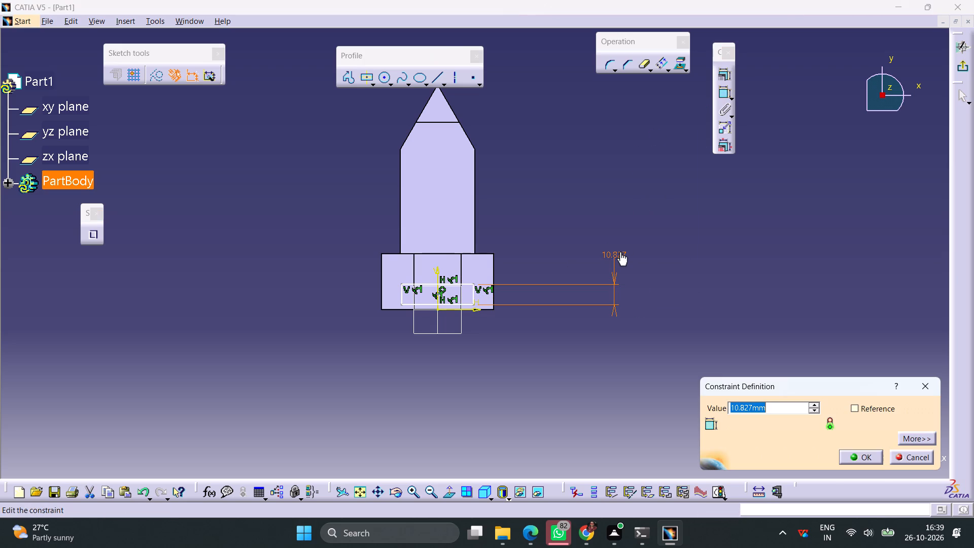
{"action": "type", "text": "10"}
{"action": "key", "text": "Return"}
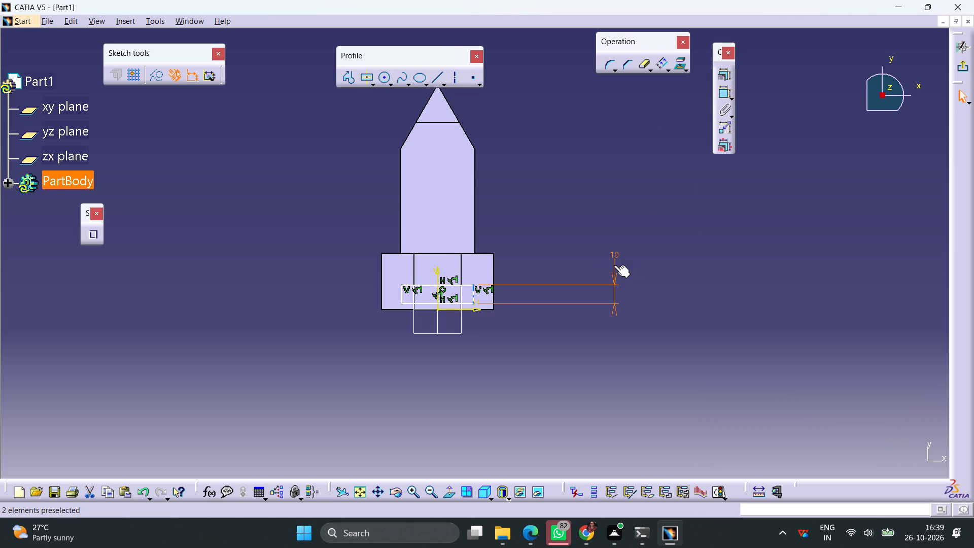
{"action": "left_click", "coordinate": [607, 213]}
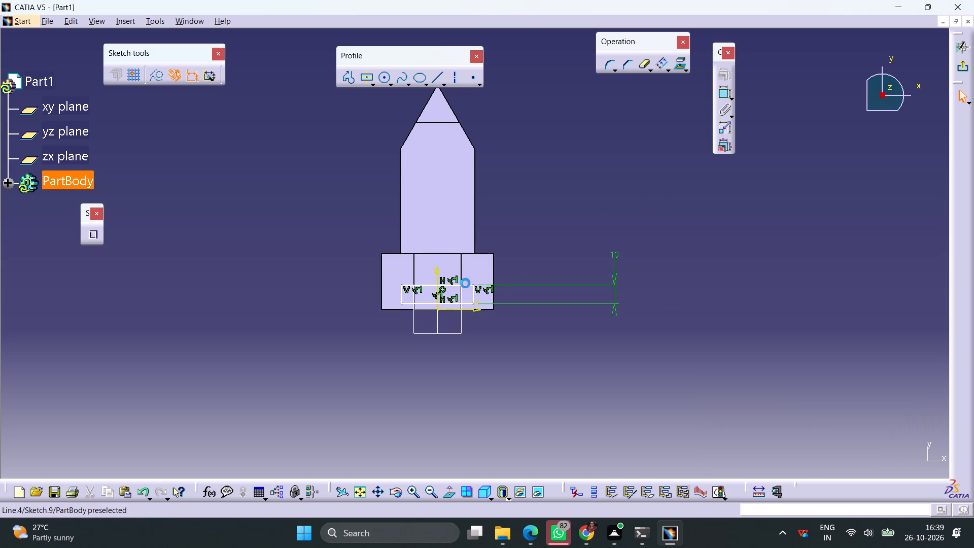
Dimension the rectangle's long side and set it to 35 mm.
{"action": "left_click", "coordinate": [465, 283]}
{"action": "left_click", "coordinate": [722, 94]}
{"action": "left_click", "coordinate": [605, 194]}
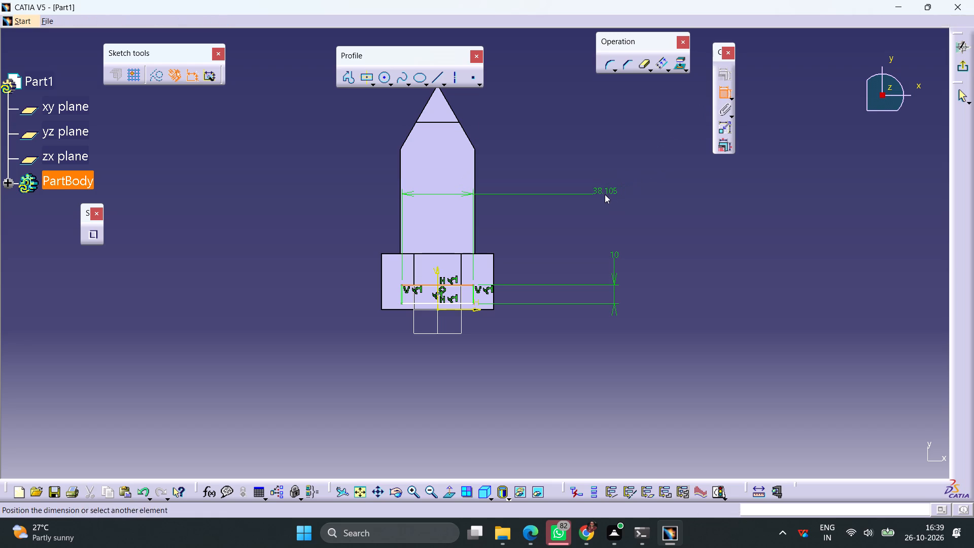
{"action": "double_click", "coordinate": [607, 192]}
{"action": "type", "text": "35"}
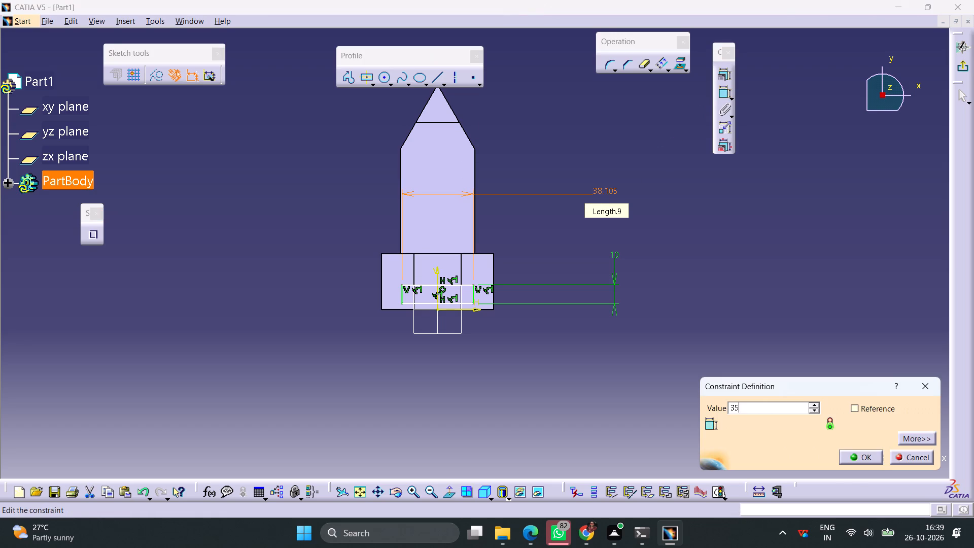
{"action": "key", "text": "Return"}
{"action": "left_click", "coordinate": [640, 325]}
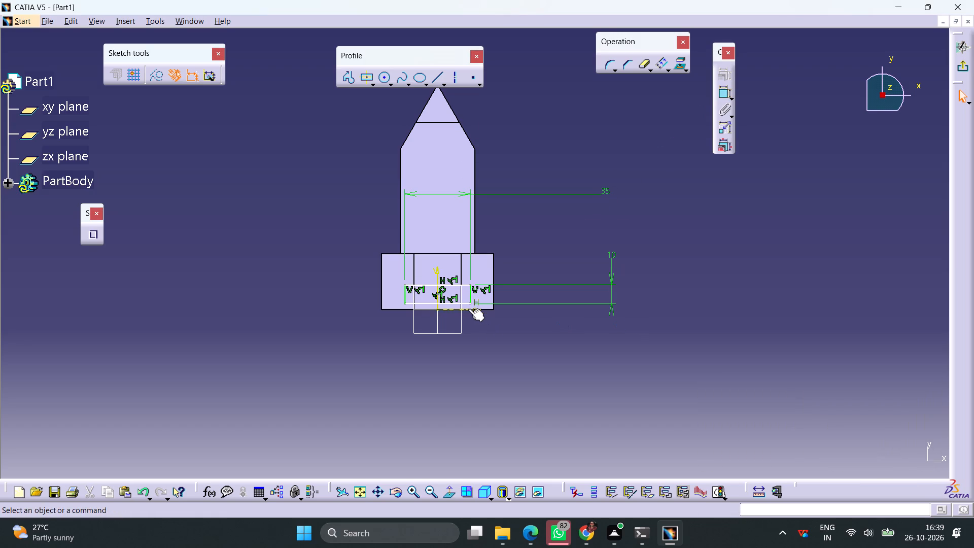
Make the rectangle's lower line coincident with the tall block's back edge, opposite the pointed step, and exit the sketch.
{"action": "left_click", "coordinate": [460, 305]}
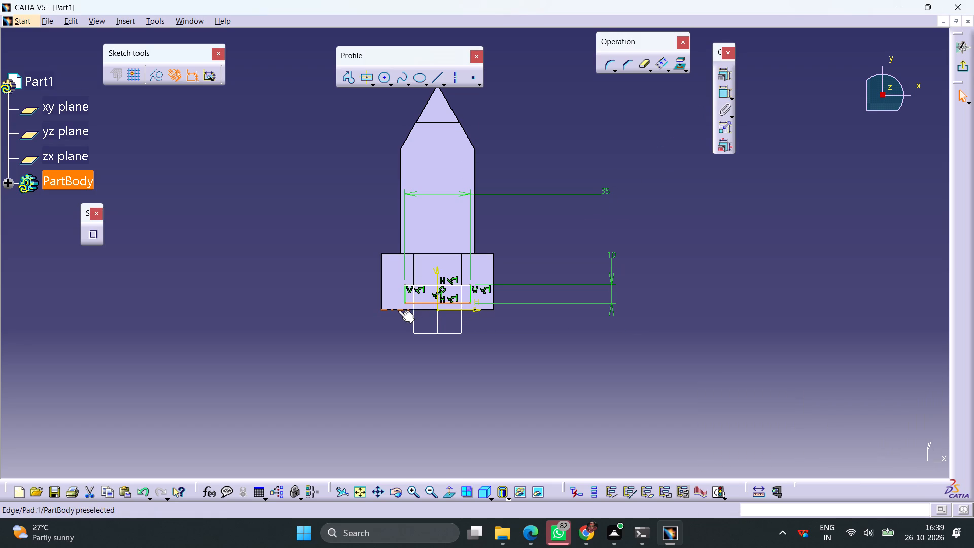
{"action": "left_click", "coordinate": [398, 310], "text": "ctrl"}
{"action": "left_click", "coordinate": [722, 75]}
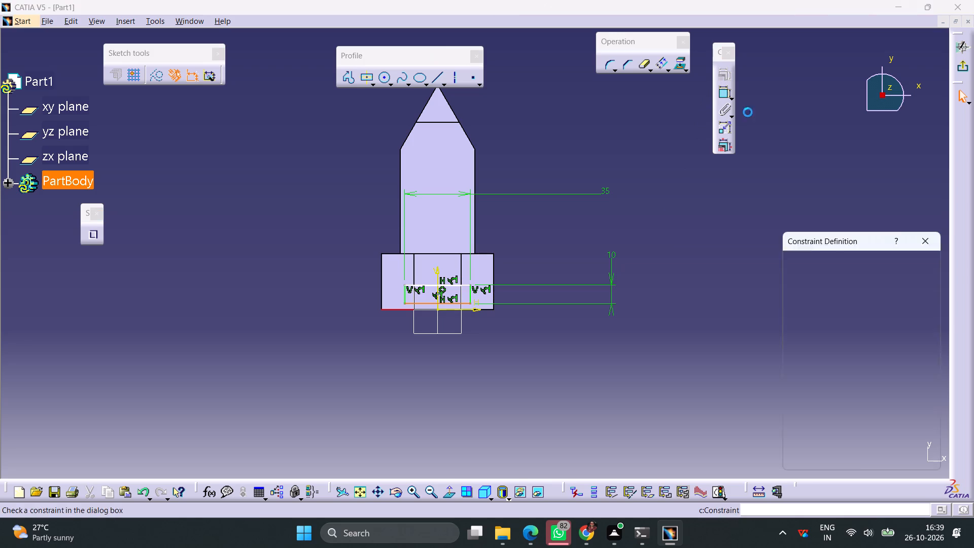
{"action": "left_click", "coordinate": [903, 283]}
{"action": "left_click", "coordinate": [855, 459]}
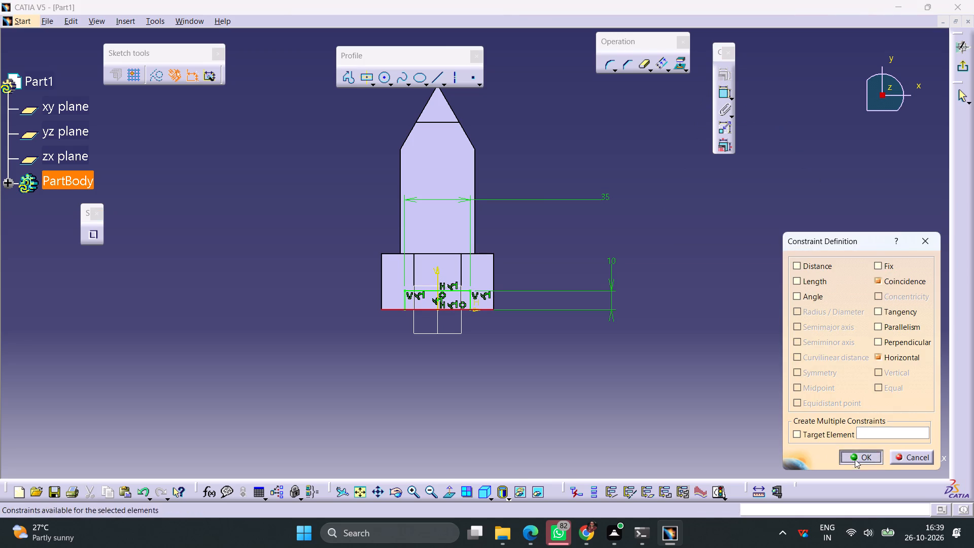
{"action": "left_click", "coordinate": [962, 65]}
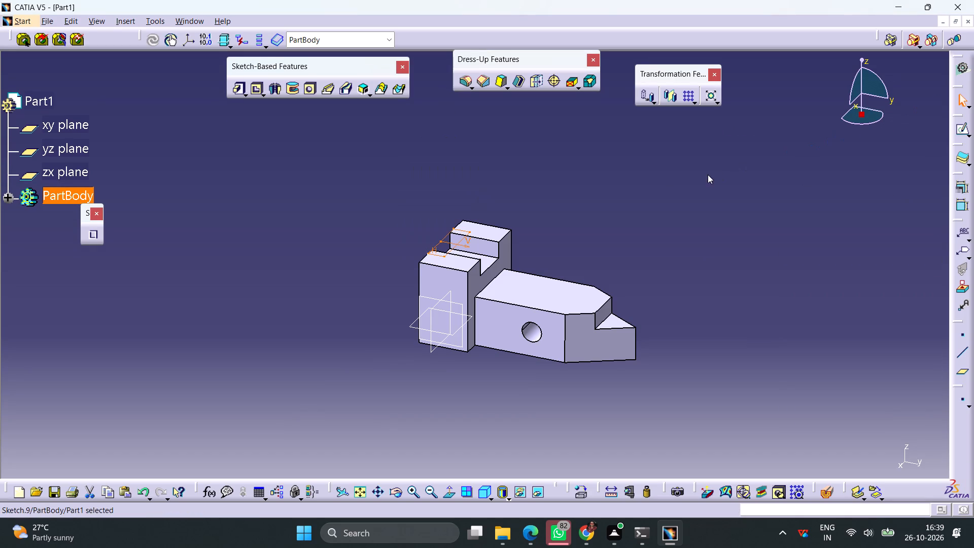
Pocket the 35 by 10 mm rectangle with the Up to last limit, cutting down through the back of the tall block.
{"action": "left_click", "coordinate": [257, 94]}
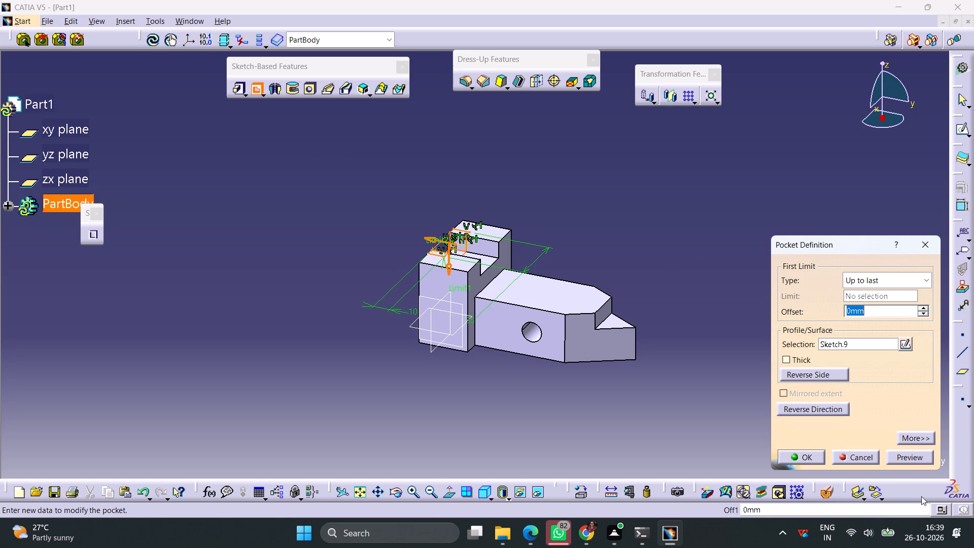
{"action": "left_click", "coordinate": [905, 458]}
{"action": "left_click", "coordinate": [808, 458]}
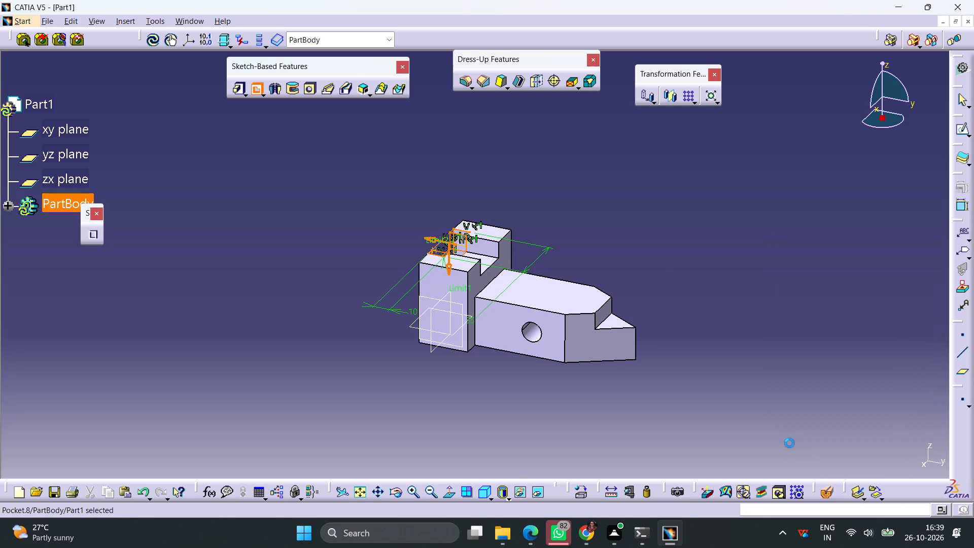
{"action": "left_click", "coordinate": [698, 304]}
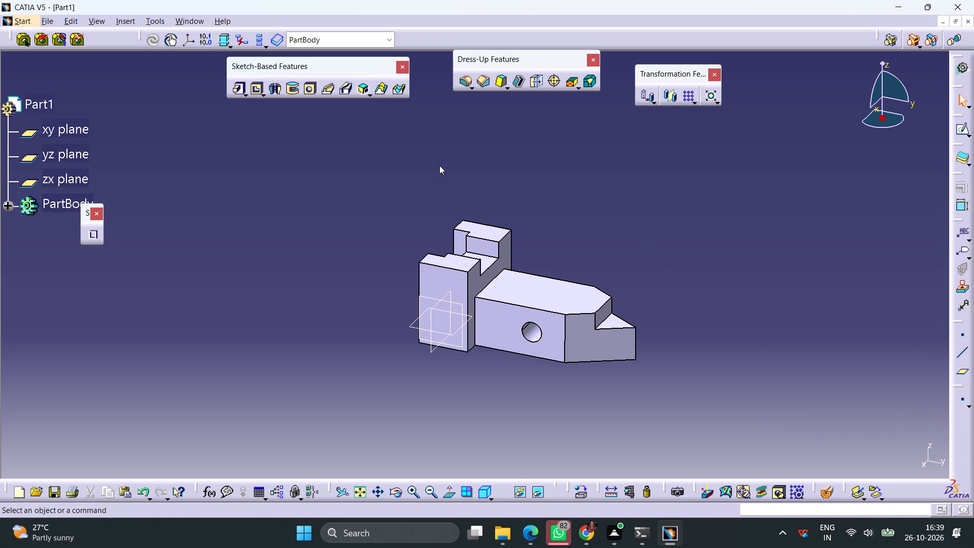
Save the part as Part1 in CATPart format in the internship folder.
{"action": "left_click", "coordinate": [47, 26]}
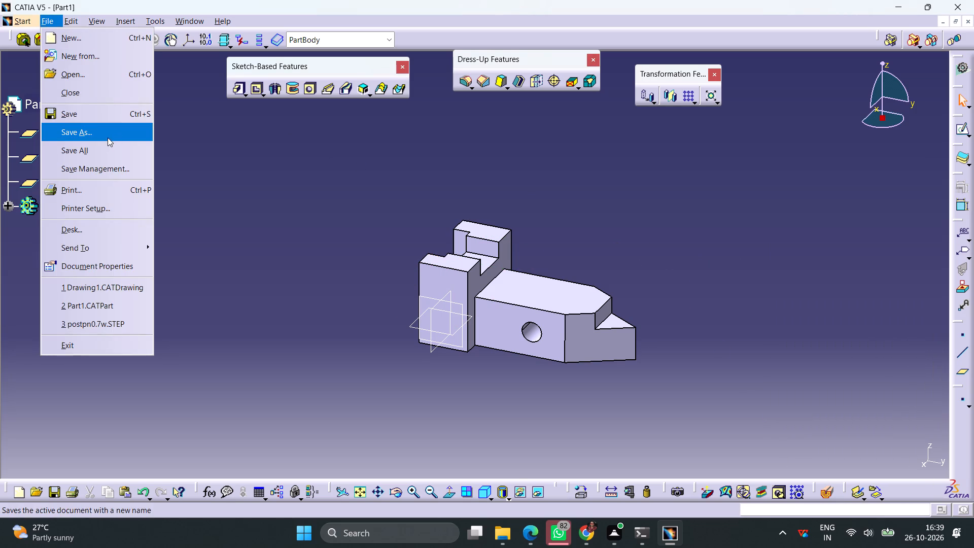
{"action": "left_click", "coordinate": [108, 138]}
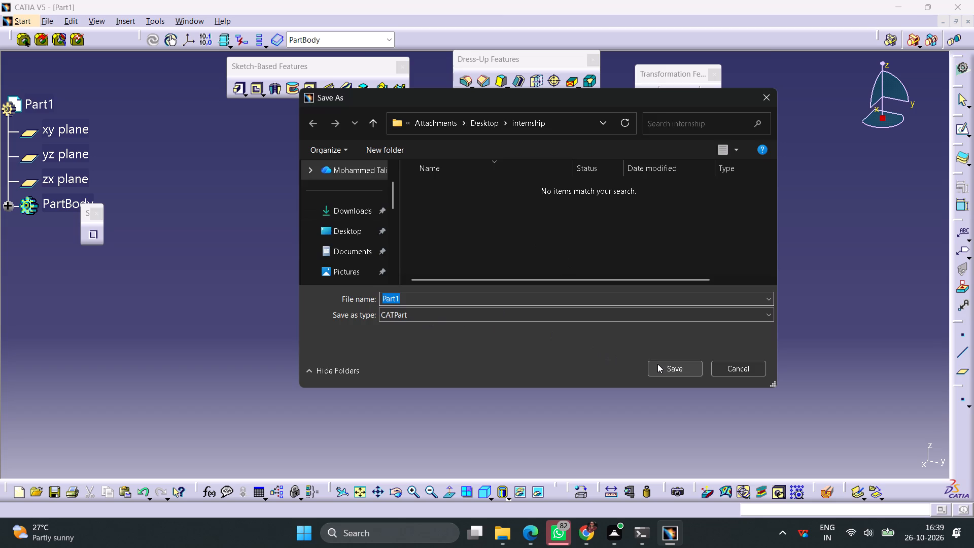
{"action": "left_click", "coordinate": [657, 364]}
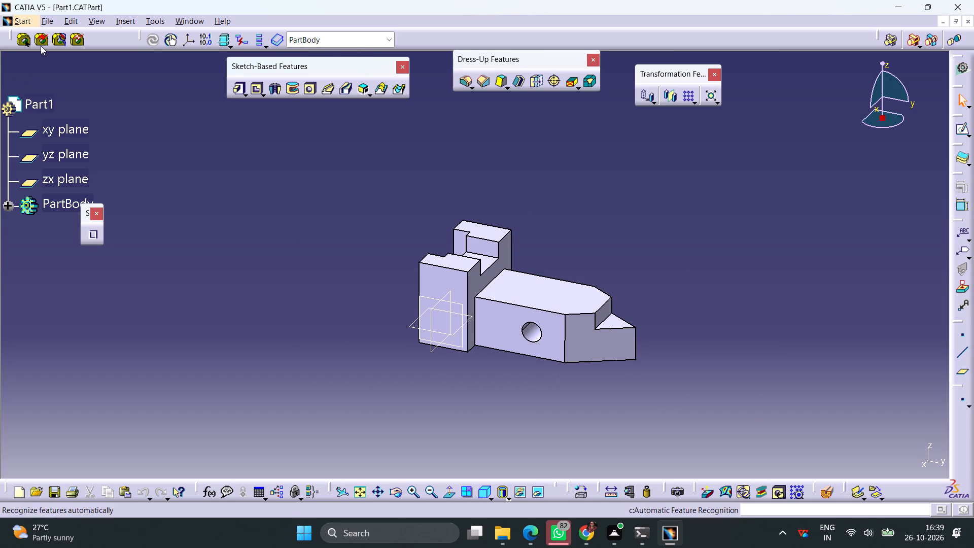
Save a copy of the part as Part1 in igs format in the internship folder.
{"action": "left_click", "coordinate": [48, 20]}
{"action": "left_click", "coordinate": [96, 138]}
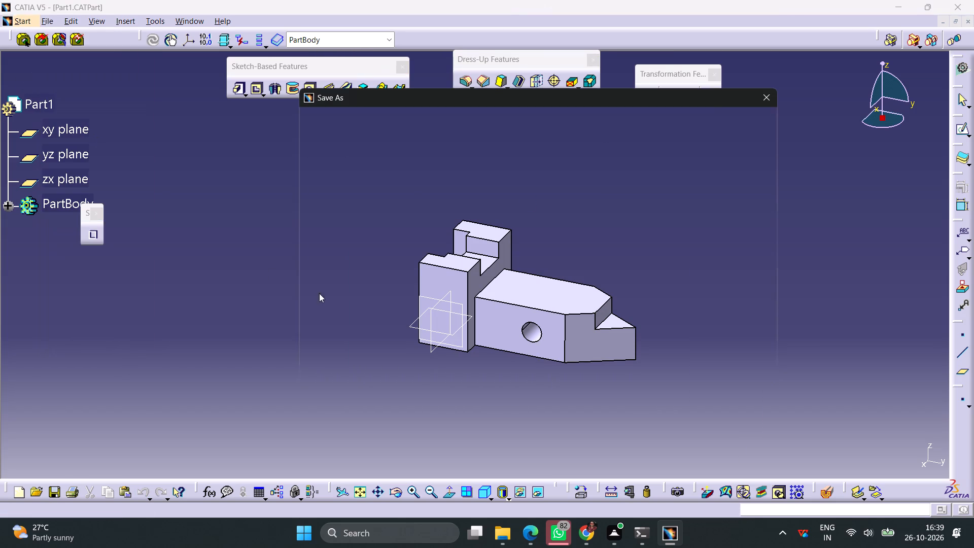
{"action": "left_click", "coordinate": [425, 318]}
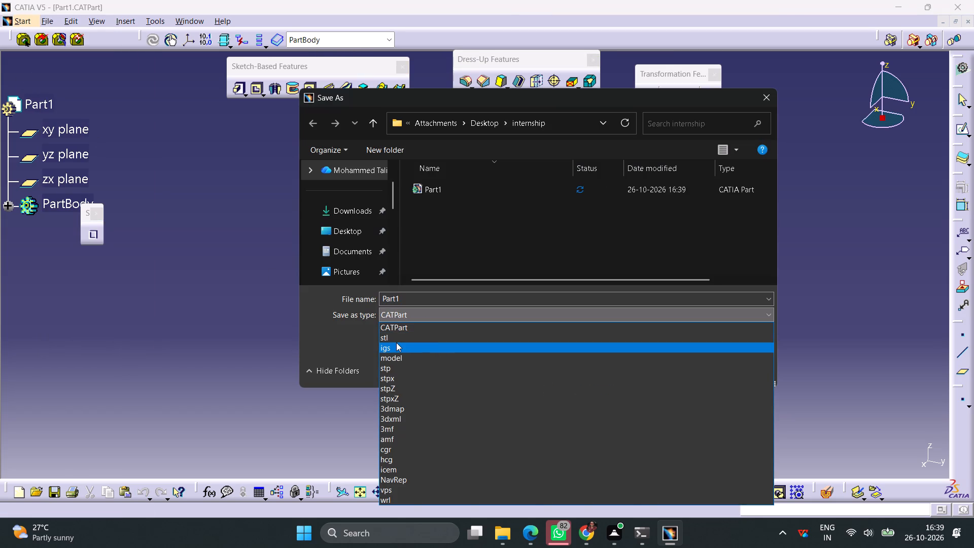
{"action": "left_click", "coordinate": [394, 343]}
{"action": "left_click", "coordinate": [652, 367]}
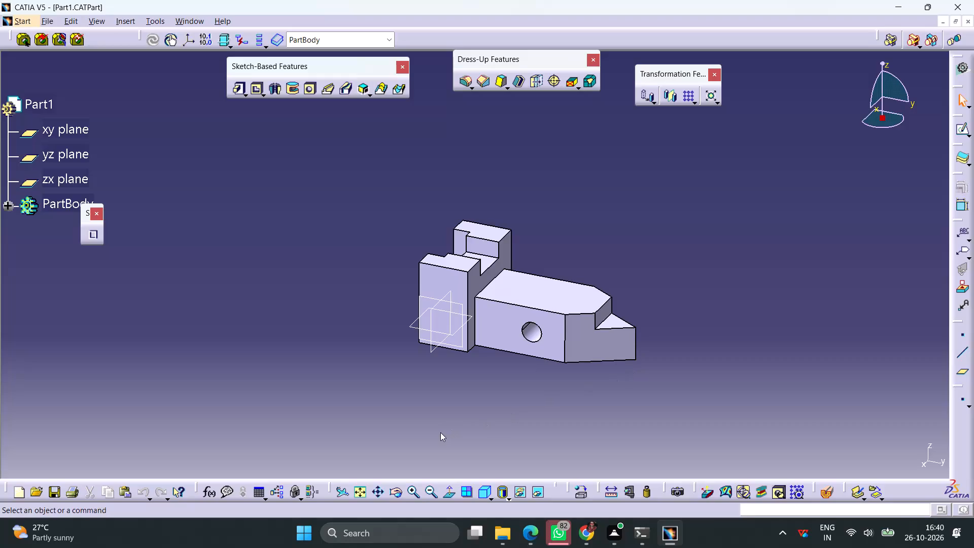
Create a new drawing document with the default sheet settings.
{"action": "key", "text": "ctrl+n"}
{"action": "key", "text": "d"}
{"action": "key", "text": "Return"}
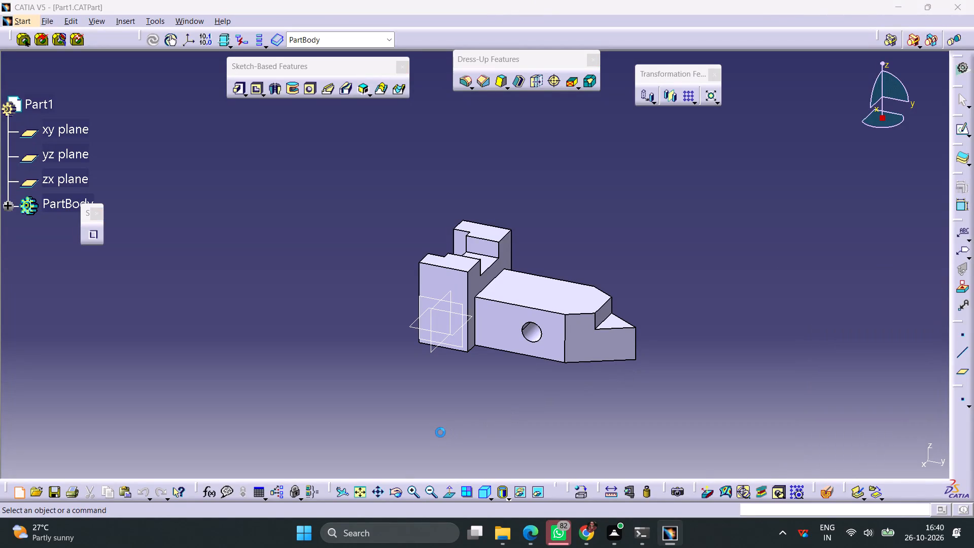
{"action": "key", "text": "Return"}
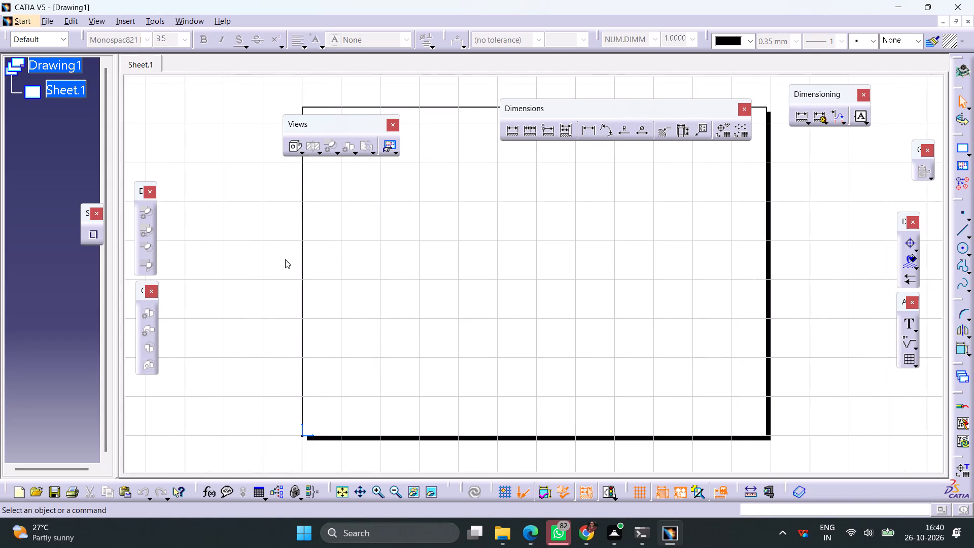
Set the projection method of Sheet.1 to third angle standard.
{"action": "right_click", "coordinate": [77, 90]}
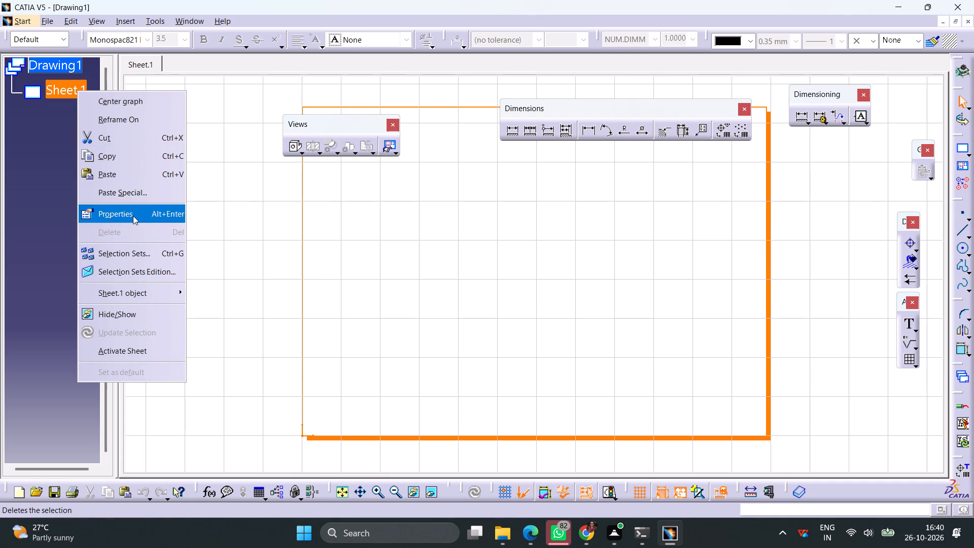
{"action": "left_click", "coordinate": [133, 216]}
{"action": "left_click", "coordinate": [680, 310]}
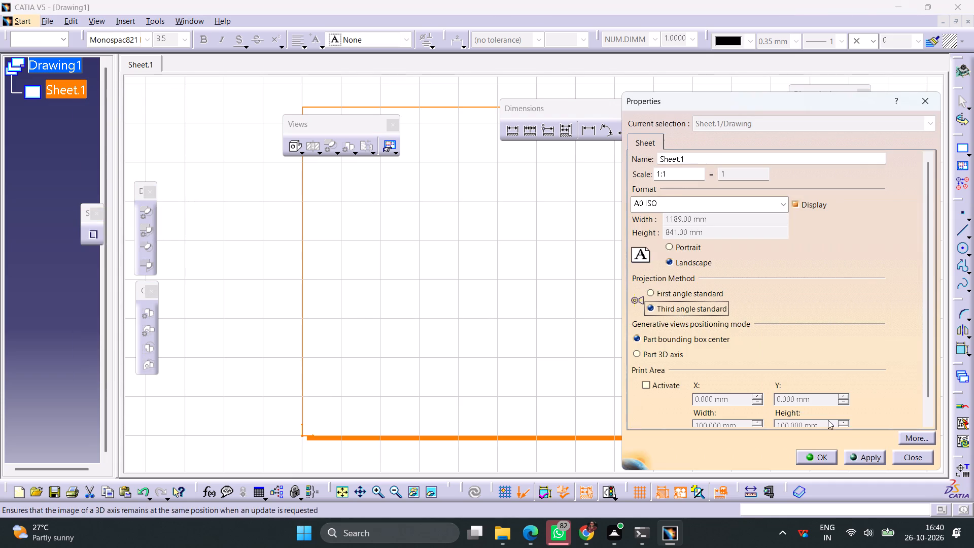
{"action": "left_click", "coordinate": [864, 461]}
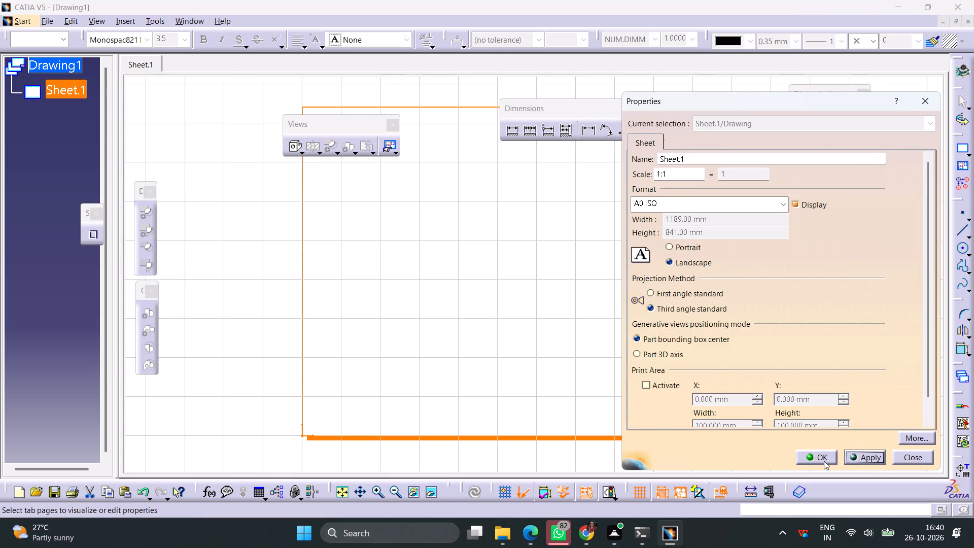
{"action": "left_click", "coordinate": [824, 461]}
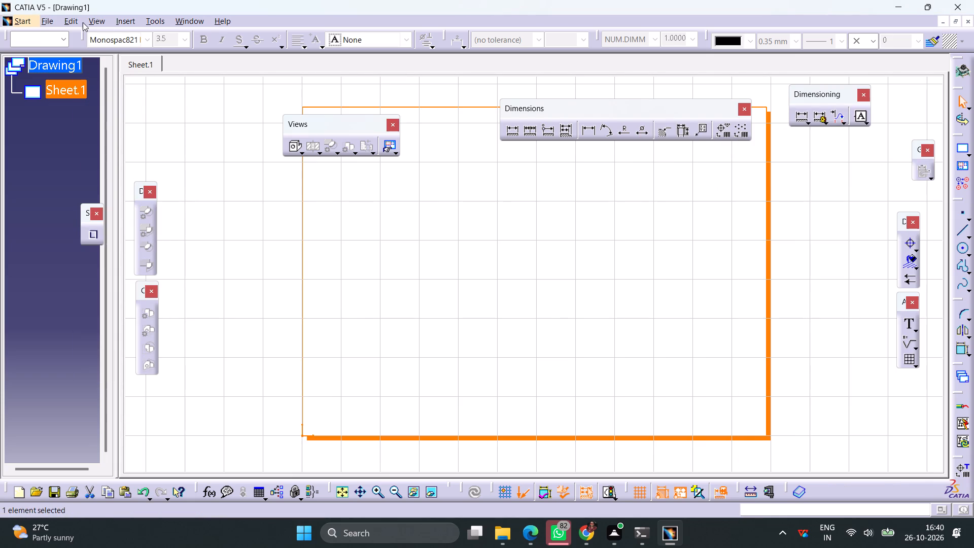
Switch the drawing to its sheet background for editing.
{"action": "left_click", "coordinate": [74, 22]}
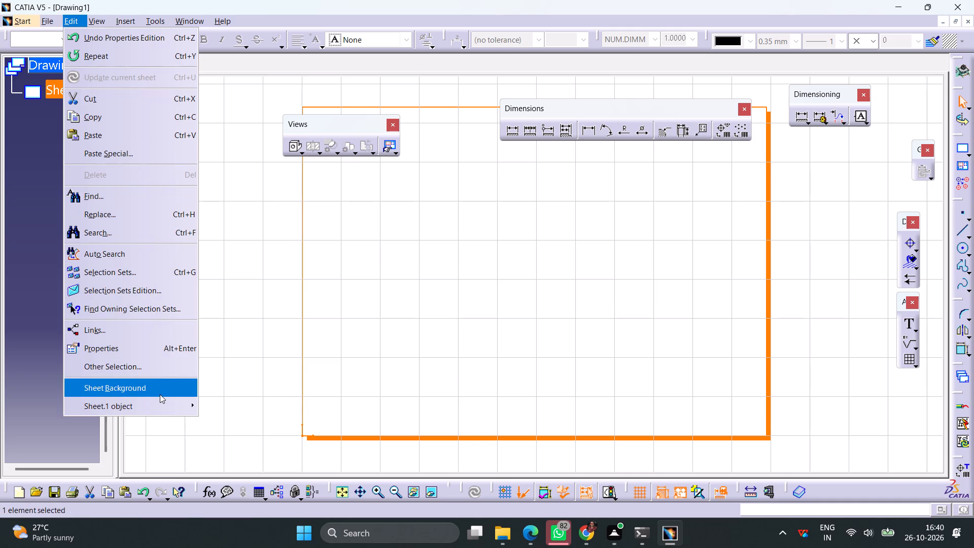
{"action": "left_click", "coordinate": [160, 394]}
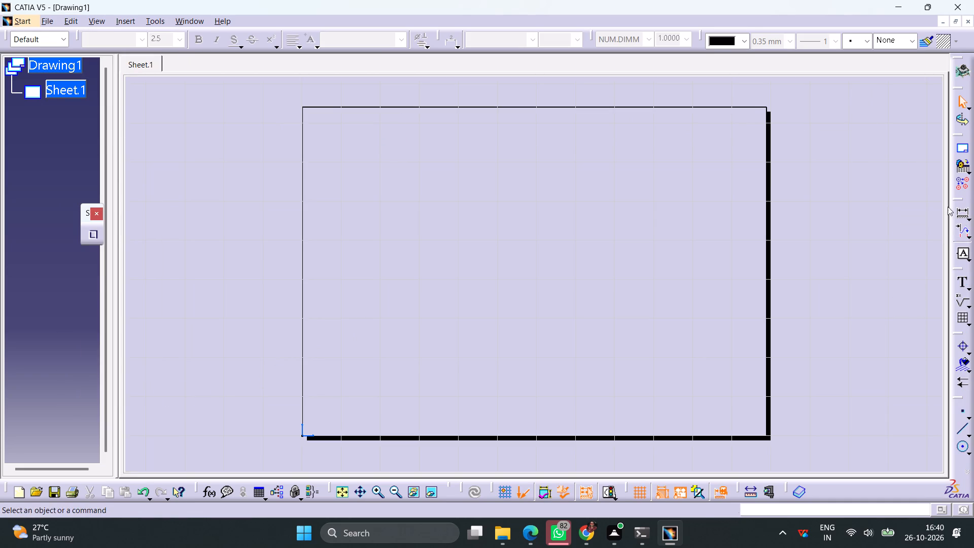
Undock the Drawing tool set that holds Frame and Title Block and float it beside the sheet.
{"action": "left_click", "coordinate": [967, 169]}
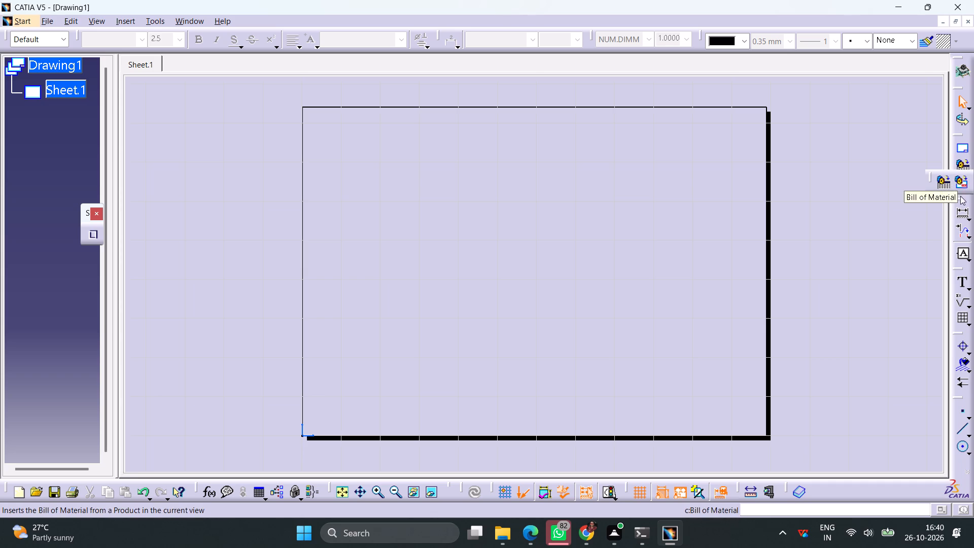
{"action": "left_click", "coordinate": [916, 223]}
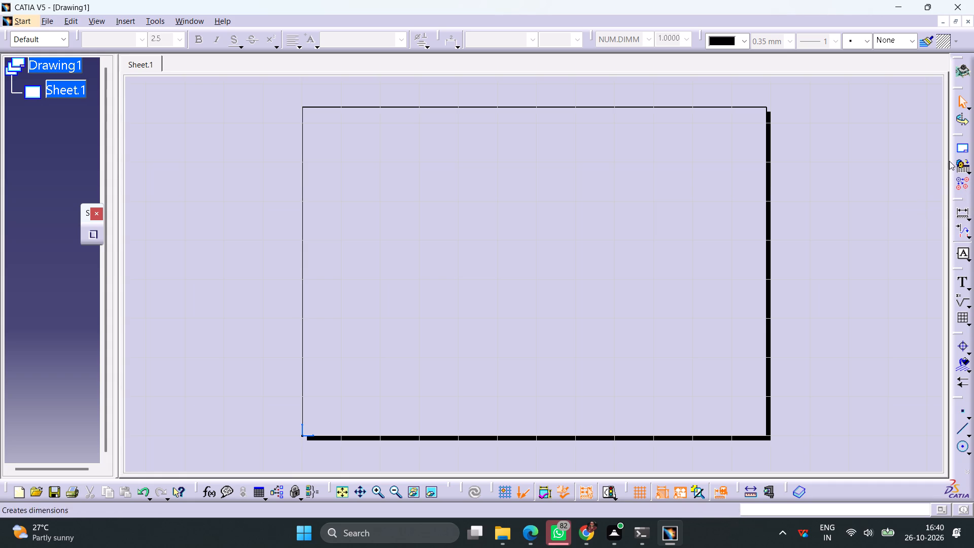
{"action": "left_click_drag", "start_coordinate": [957, 138], "coordinate": [903, 145]}
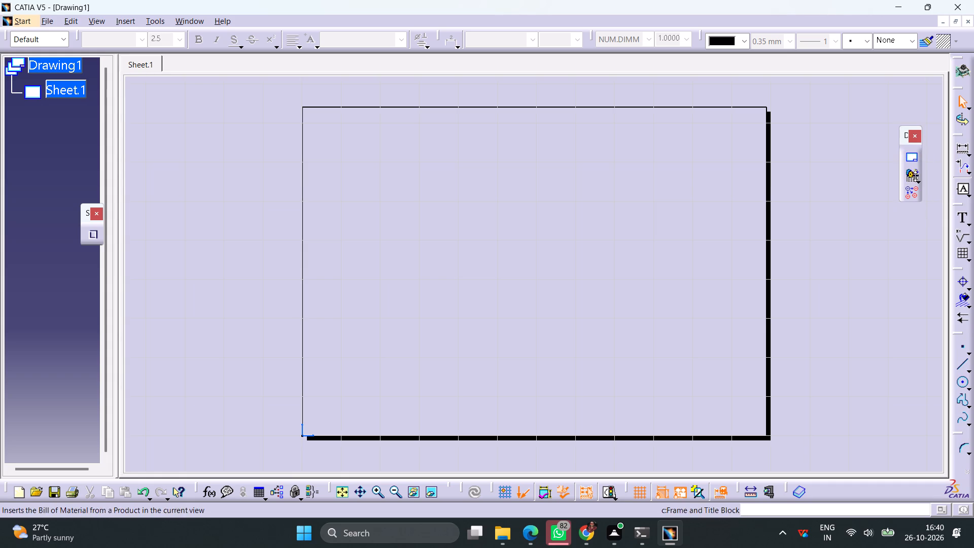
{"action": "left_click_drag", "start_coordinate": [905, 135], "coordinate": [883, 136]}
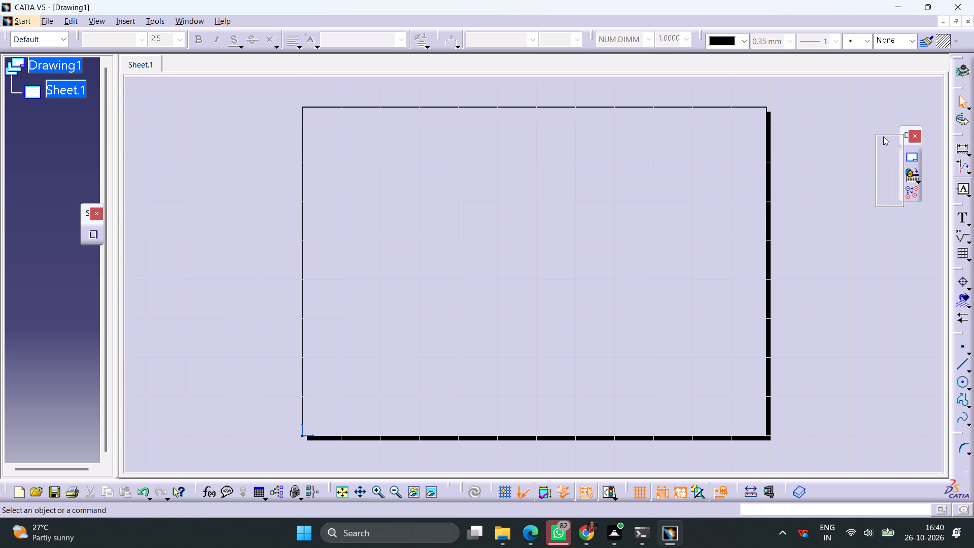
{"action": "left_click_drag", "start_coordinate": [883, 136], "coordinate": [833, 131]}
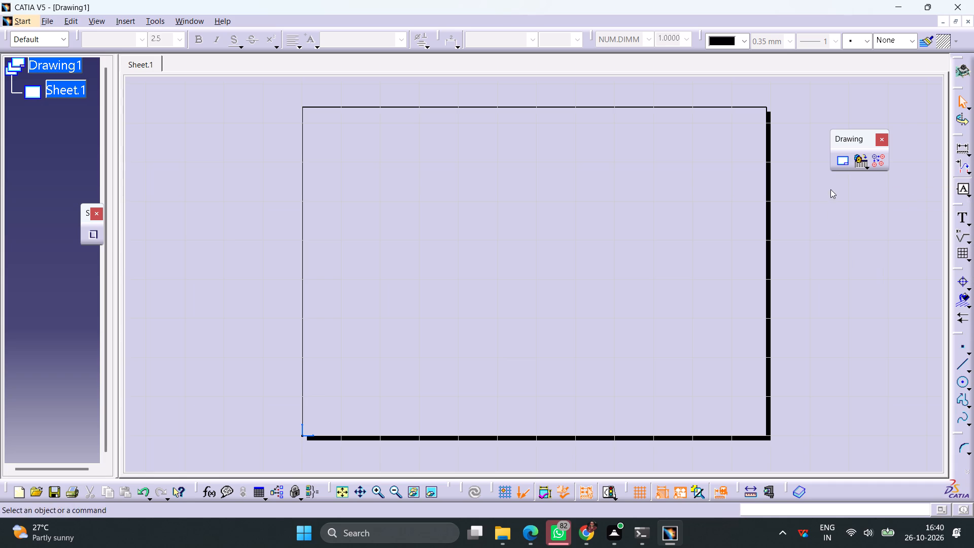
Start Frame and Title Block and choose the Drawing Titleblock Sample 2 style.
{"action": "left_click", "coordinate": [842, 165]}
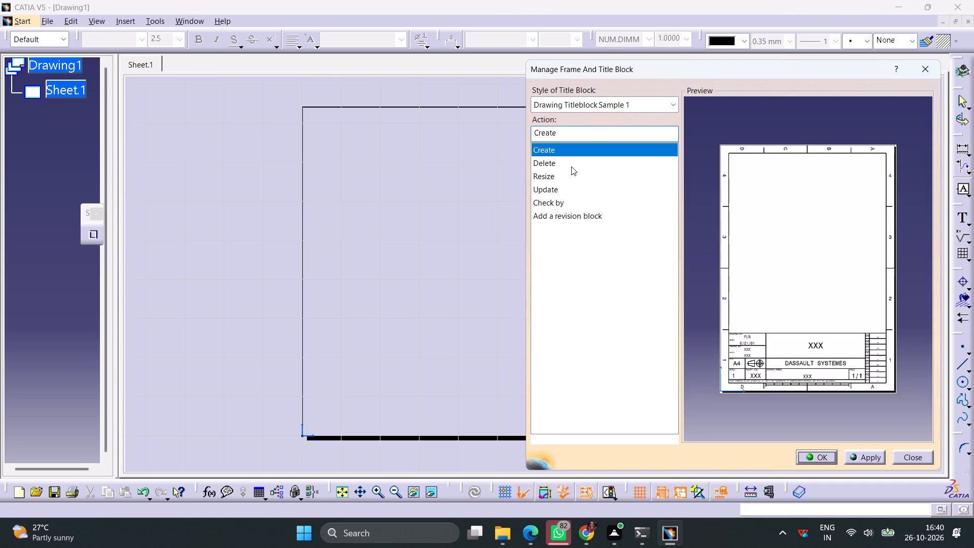
{"action": "left_click", "coordinate": [545, 176]}
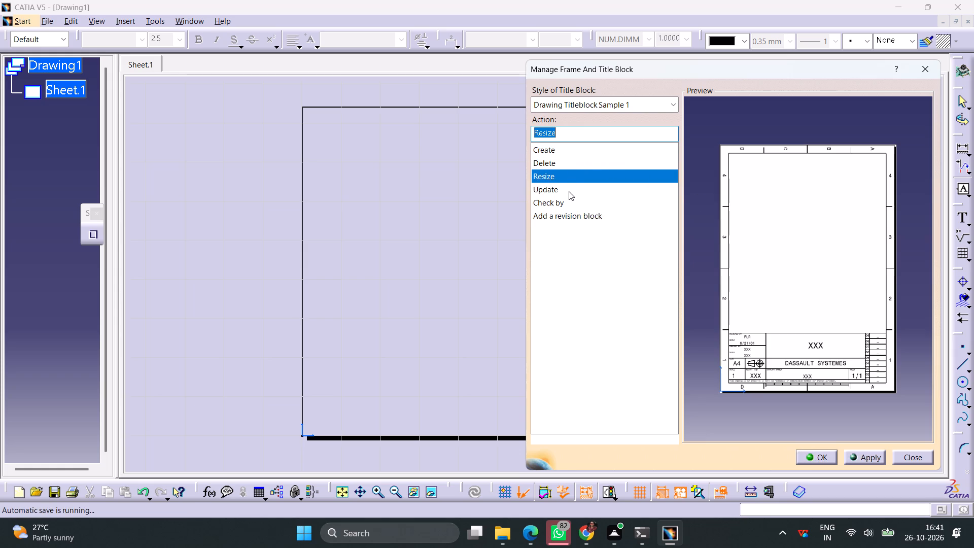
{"action": "left_click", "coordinate": [552, 150]}
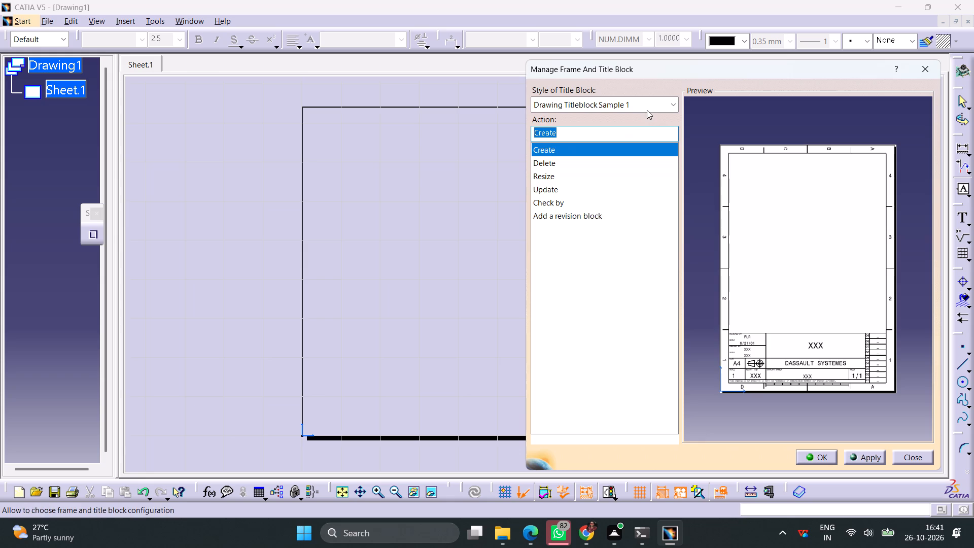
{"action": "left_click", "coordinate": [647, 110]}
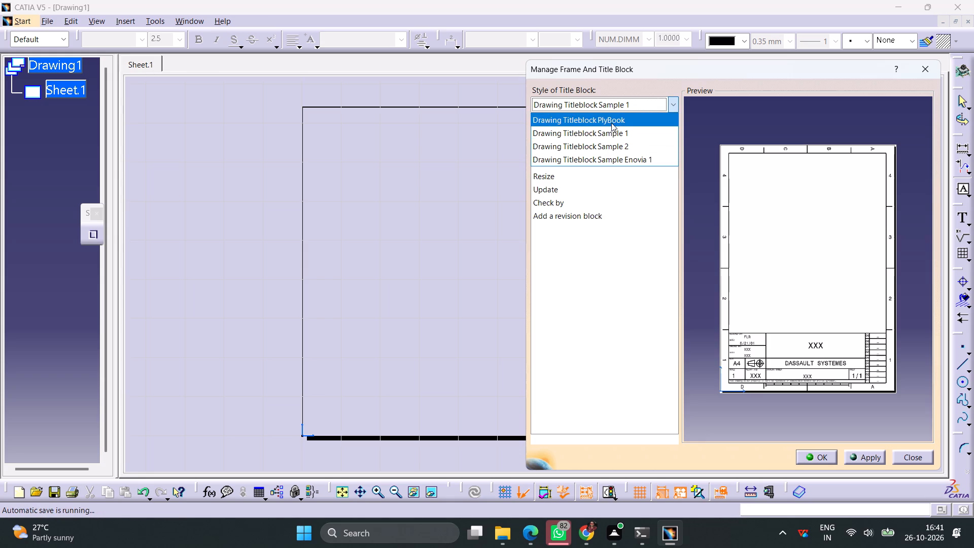
{"action": "left_click", "coordinate": [610, 122]}
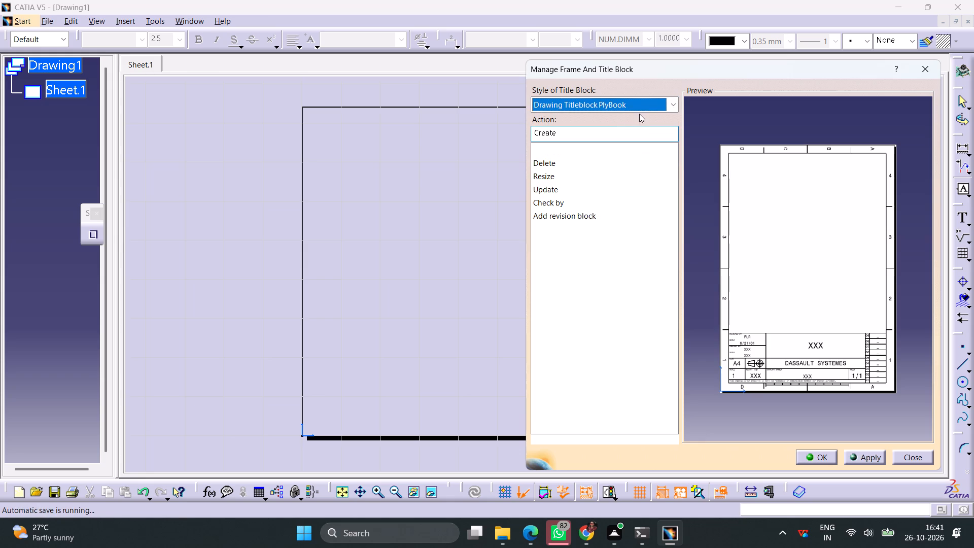
{"action": "left_click", "coordinate": [673, 103]}
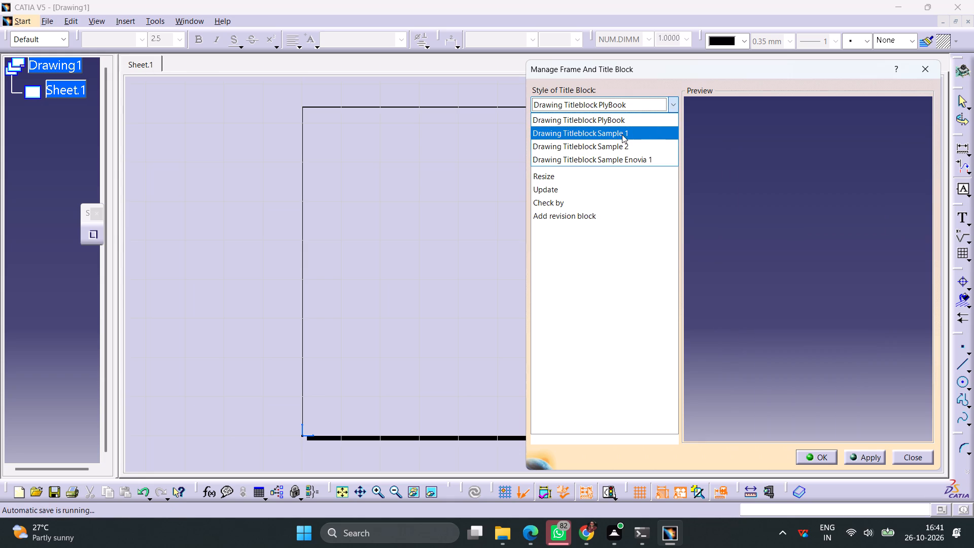
{"action": "left_click", "coordinate": [621, 141]}
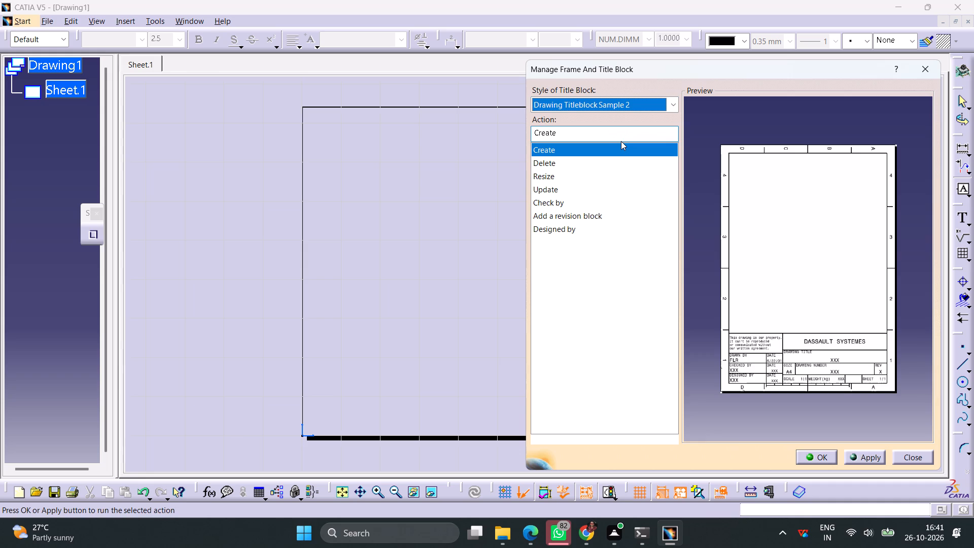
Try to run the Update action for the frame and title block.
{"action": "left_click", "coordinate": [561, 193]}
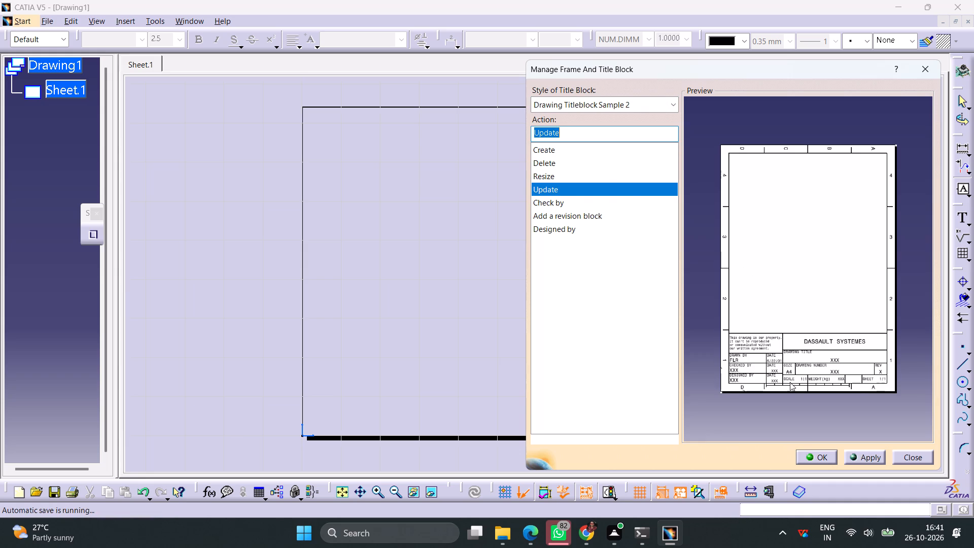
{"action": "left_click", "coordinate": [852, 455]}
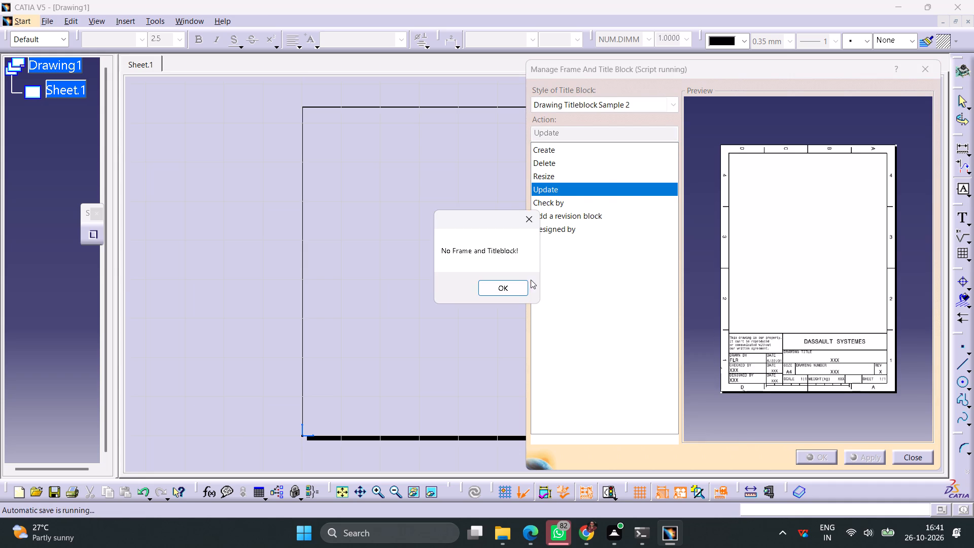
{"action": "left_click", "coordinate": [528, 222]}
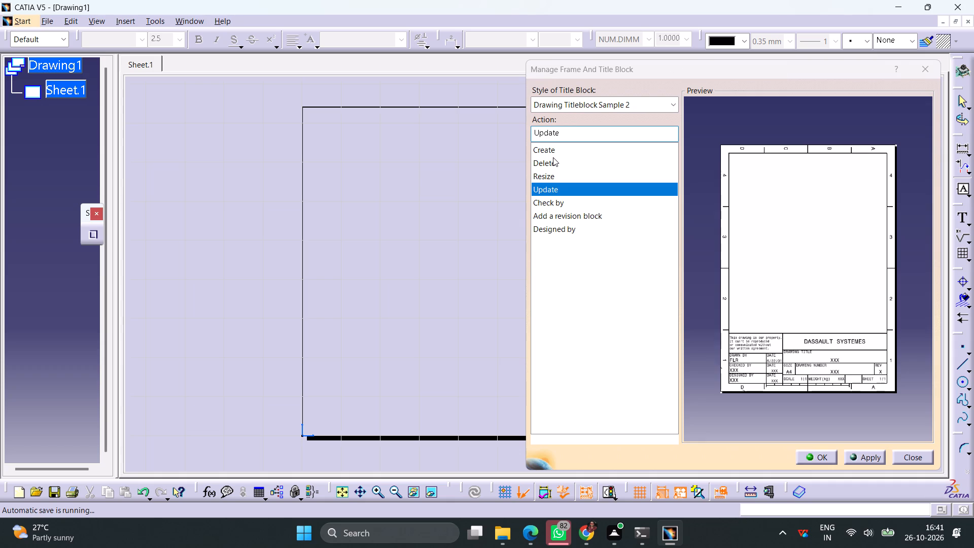
Run the Create action to add the Sample 2 frame and title block to the sheet.
{"action": "left_click", "coordinate": [553, 157]}
{"action": "left_click", "coordinate": [559, 151]}
{"action": "left_click", "coordinate": [857, 452]}
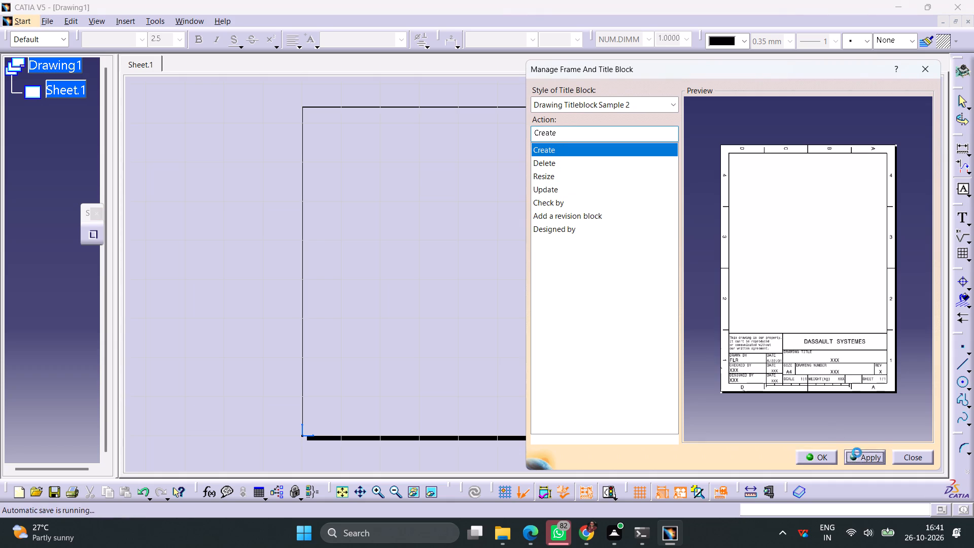
{"action": "left_click", "coordinate": [821, 459]}
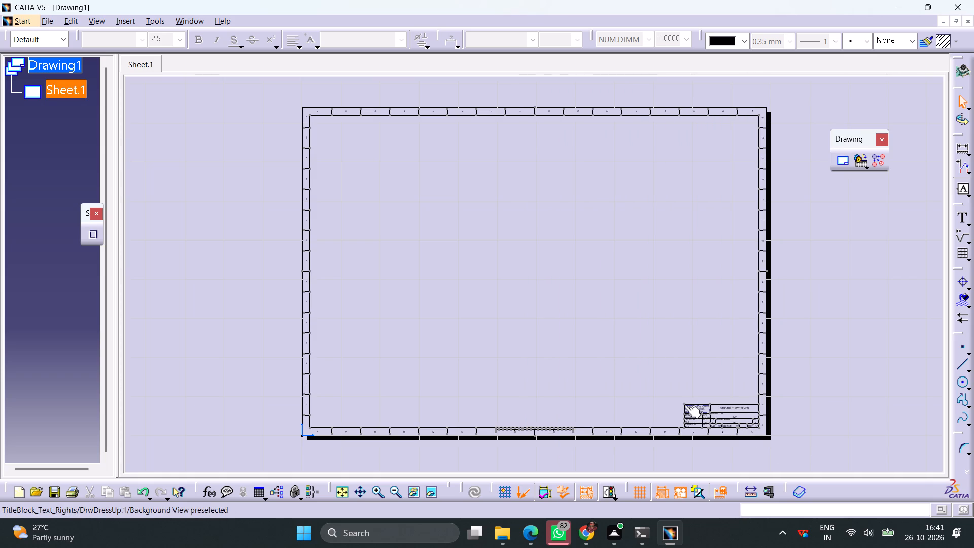
Move the property rights text up inside its title block cell so it clears the Drawn By row.
{"action": "left_click", "coordinate": [684, 404]}
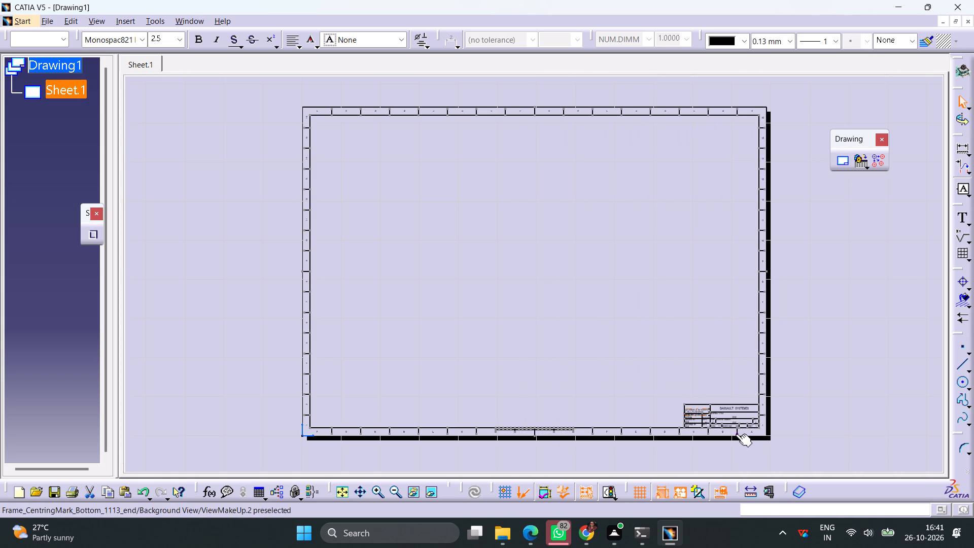
{"action": "middle_click_drag", "start_coordinate": [738, 434], "coordinate": [736, 389], "text": "ctrl"}
{"action": "middle_click_drag", "start_coordinate": [749, 427], "coordinate": [607, 265]}
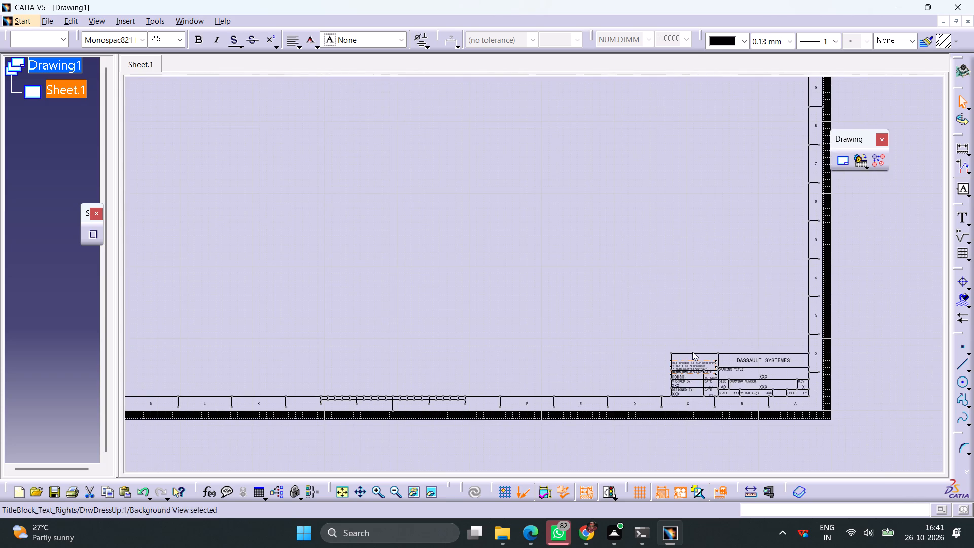
{"action": "middle_click_drag", "start_coordinate": [709, 374], "coordinate": [703, 336], "text": "ctrl"}
{"action": "middle_click_drag", "start_coordinate": [741, 373], "coordinate": [665, 311]}
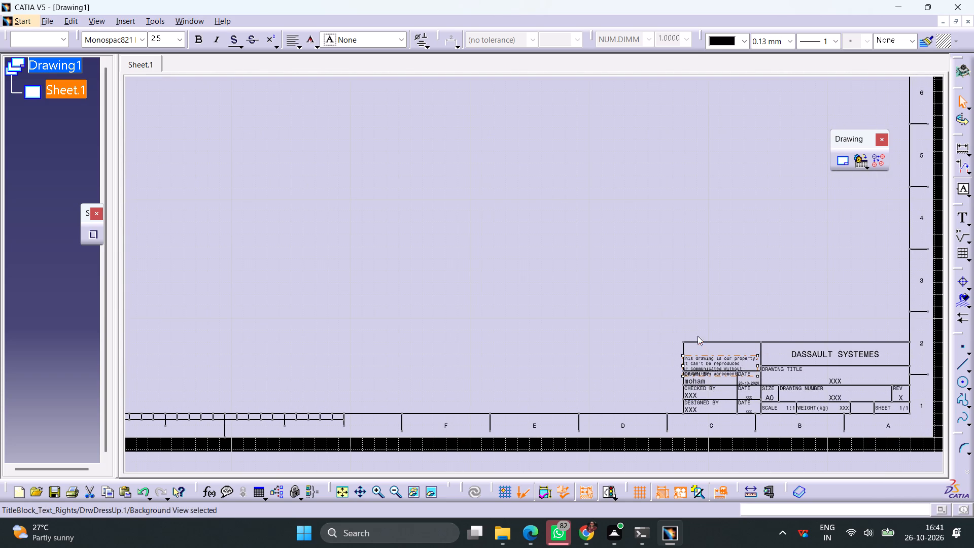
{"action": "left_click_drag", "start_coordinate": [723, 354], "coordinate": [725, 349]}
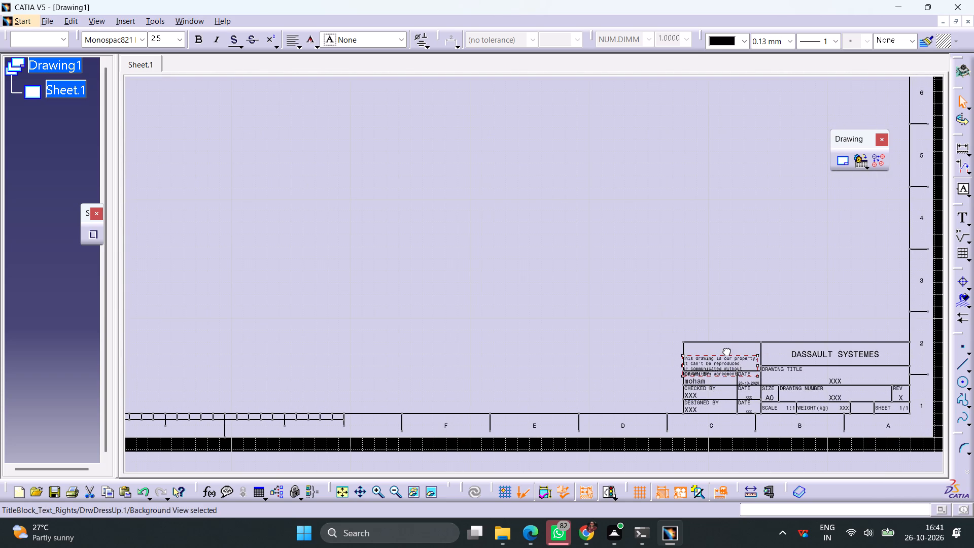
{"action": "left_click_drag", "start_coordinate": [725, 349], "coordinate": [725, 350]}
{"action": "left_click_drag", "start_coordinate": [725, 350], "coordinate": [726, 348]}
{"action": "left_click", "coordinate": [632, 343]}
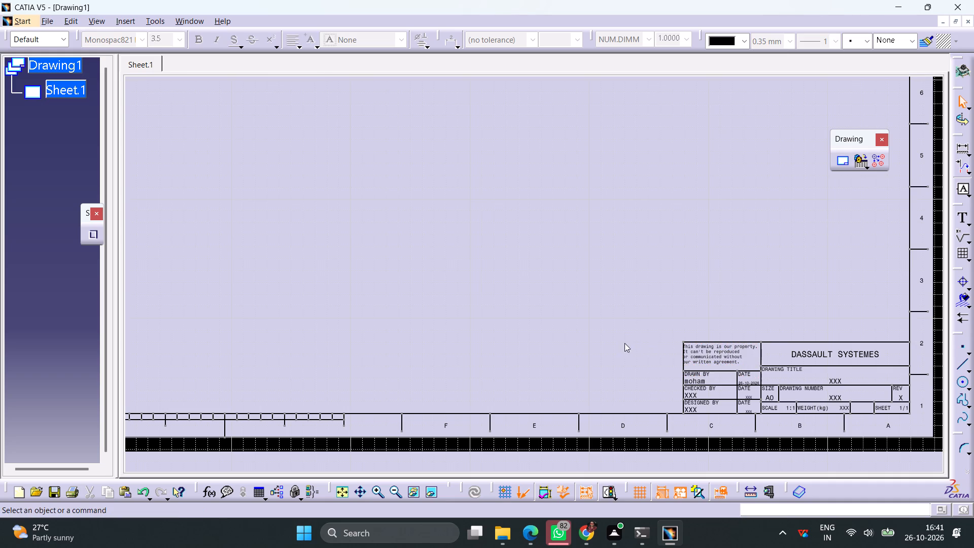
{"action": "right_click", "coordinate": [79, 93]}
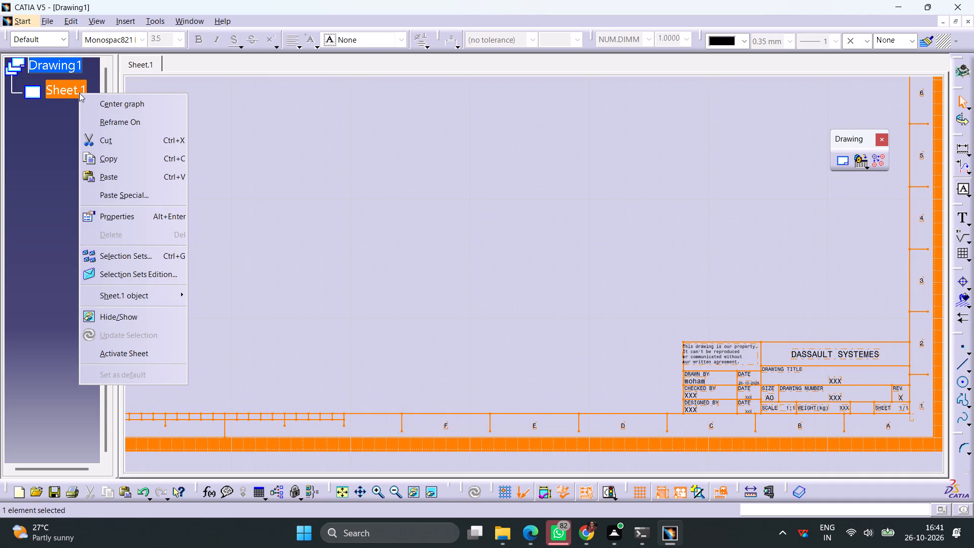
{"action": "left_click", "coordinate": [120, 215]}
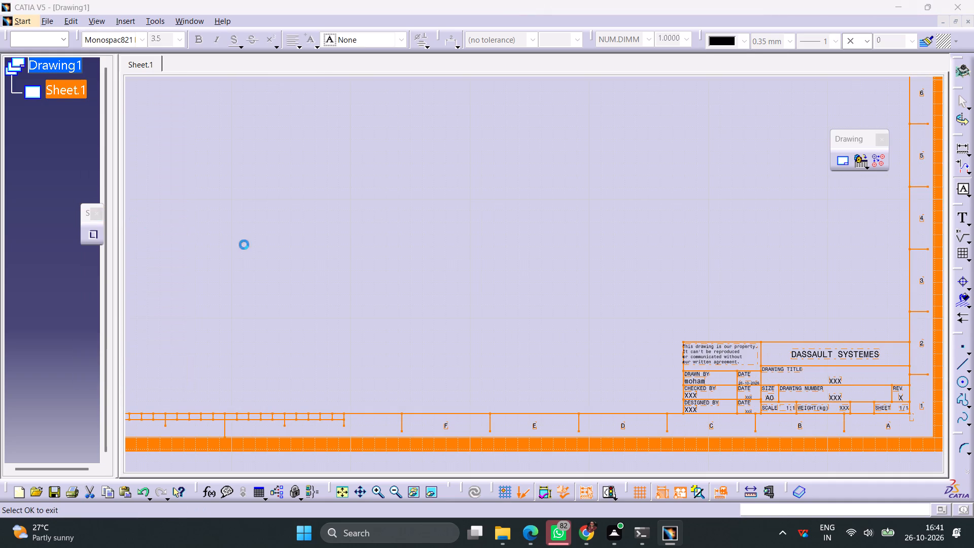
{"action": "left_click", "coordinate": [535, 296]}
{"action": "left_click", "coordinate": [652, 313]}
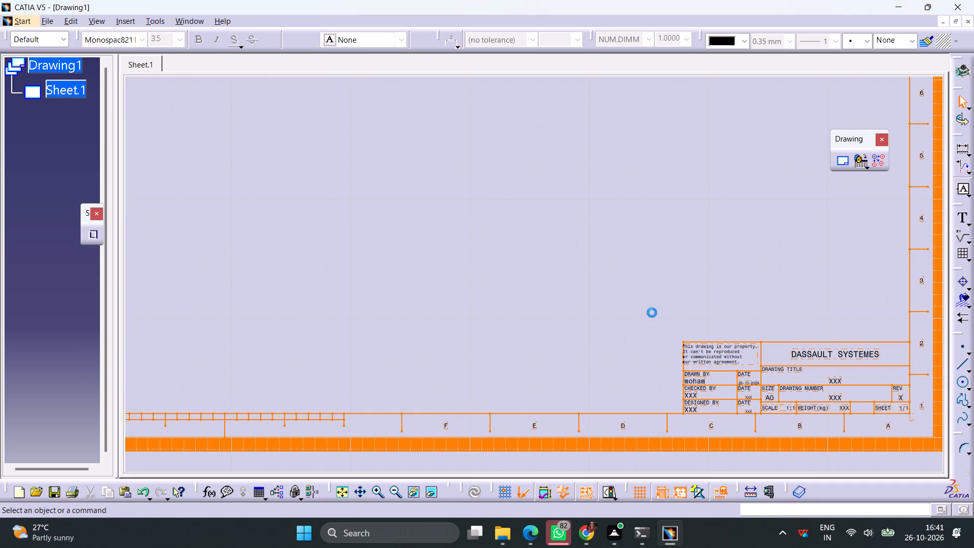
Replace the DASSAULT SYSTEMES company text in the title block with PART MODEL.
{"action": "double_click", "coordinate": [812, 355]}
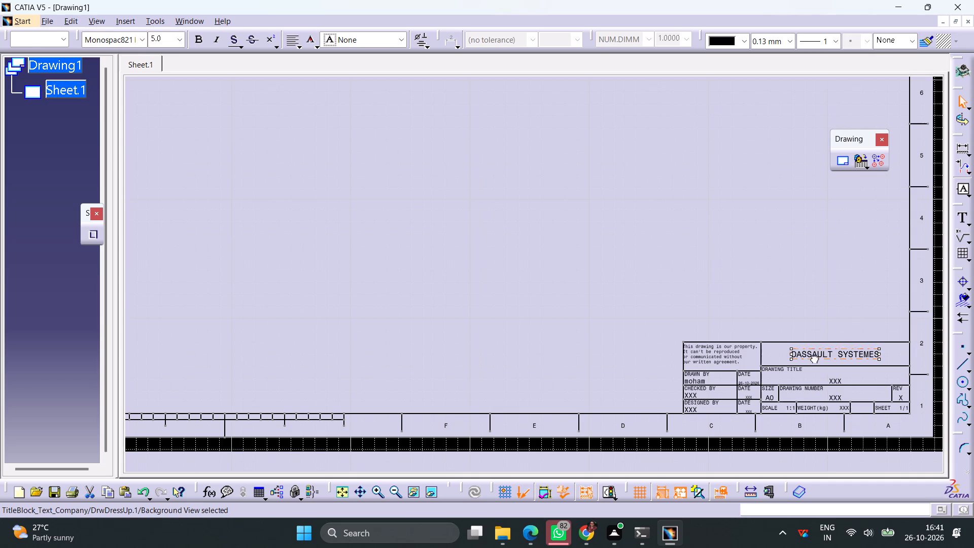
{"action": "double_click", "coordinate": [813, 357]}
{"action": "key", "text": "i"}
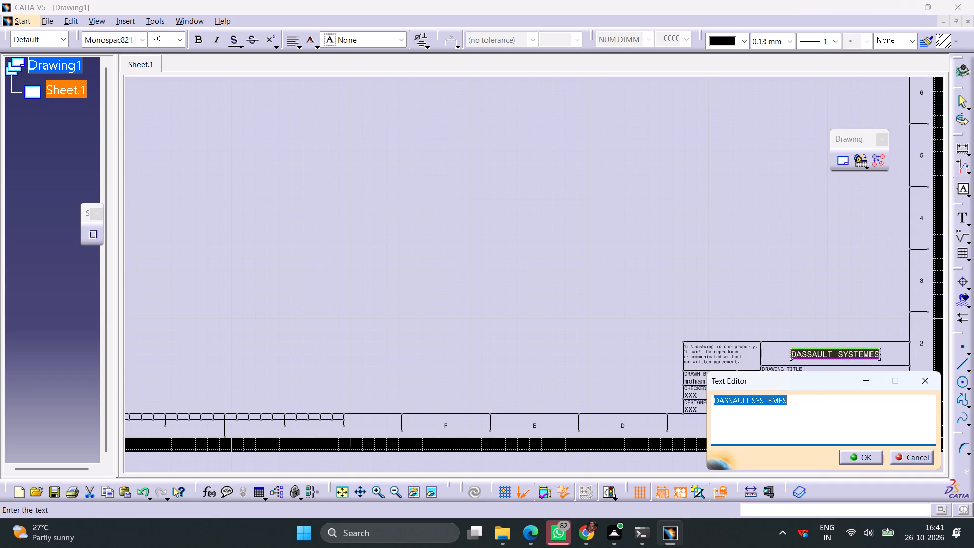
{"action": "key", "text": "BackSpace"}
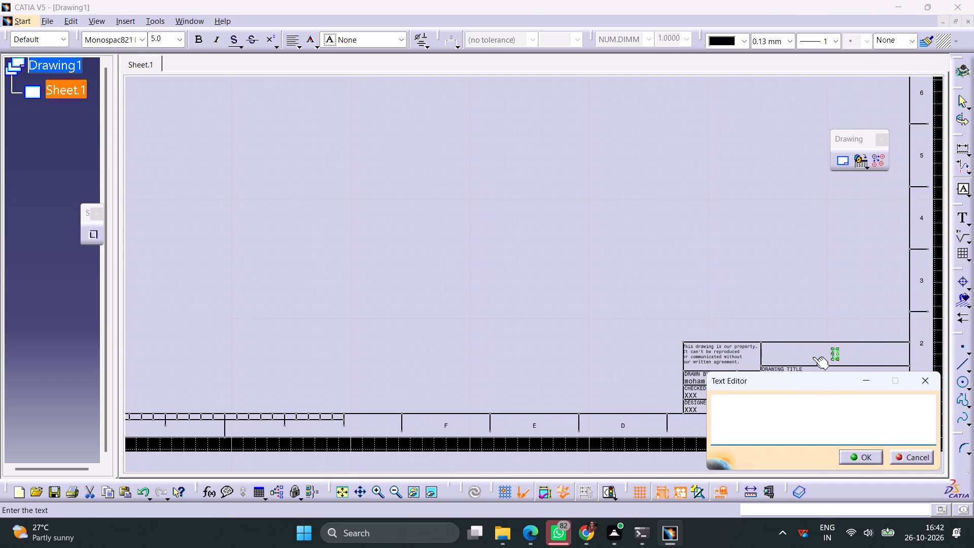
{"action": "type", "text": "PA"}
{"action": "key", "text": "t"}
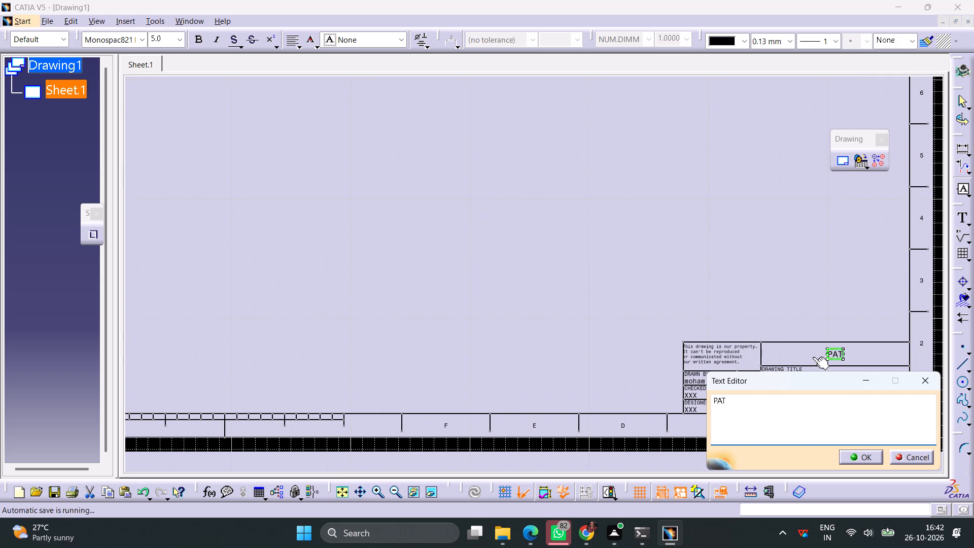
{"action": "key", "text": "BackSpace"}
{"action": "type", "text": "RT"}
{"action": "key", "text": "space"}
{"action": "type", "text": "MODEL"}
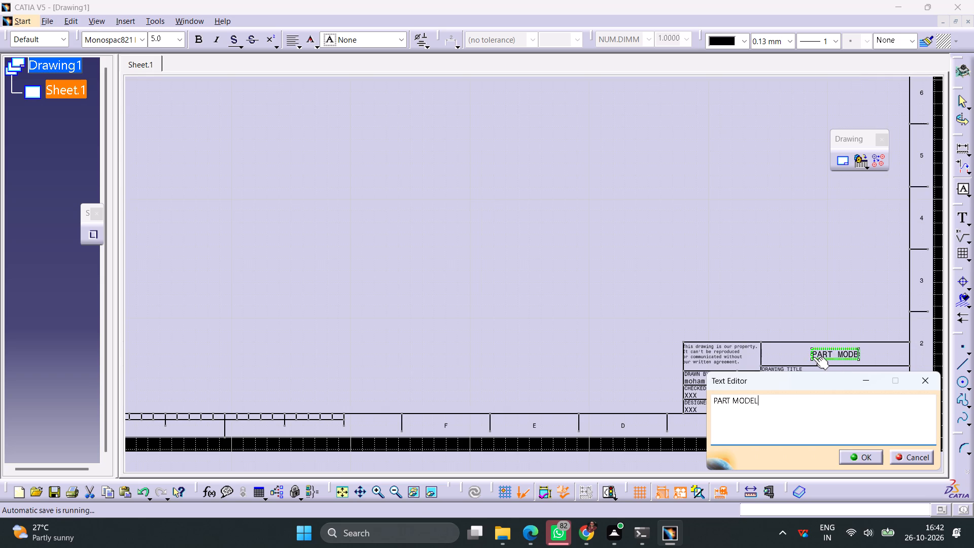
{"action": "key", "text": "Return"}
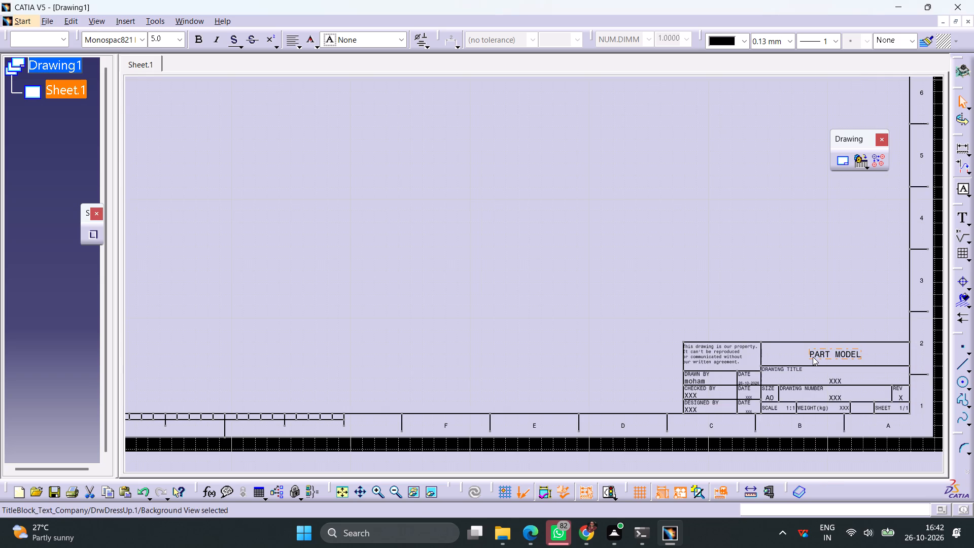
Fill in the Drawing Title field of the title block with PART MODEL.
{"action": "left_click", "coordinate": [837, 380]}
{"action": "left_click", "coordinate": [837, 380]}
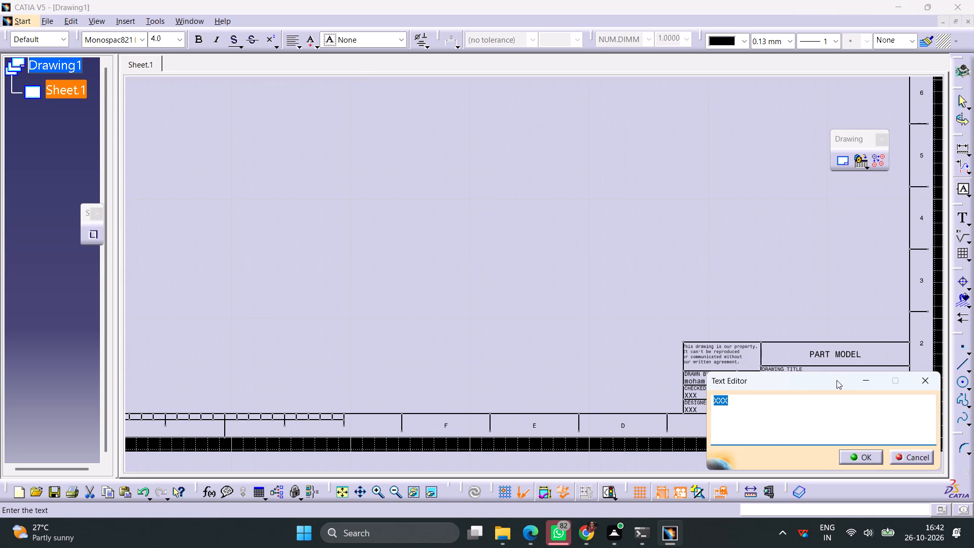
{"action": "type", "text": "PA"}
{"action": "key", "text": "e"}
{"action": "key", "text": "space"}
{"action": "key", "text": "BackSpace"}
{"action": "key", "text": "BackSpace"}
{"action": "type", "text": "RT MODEL"}
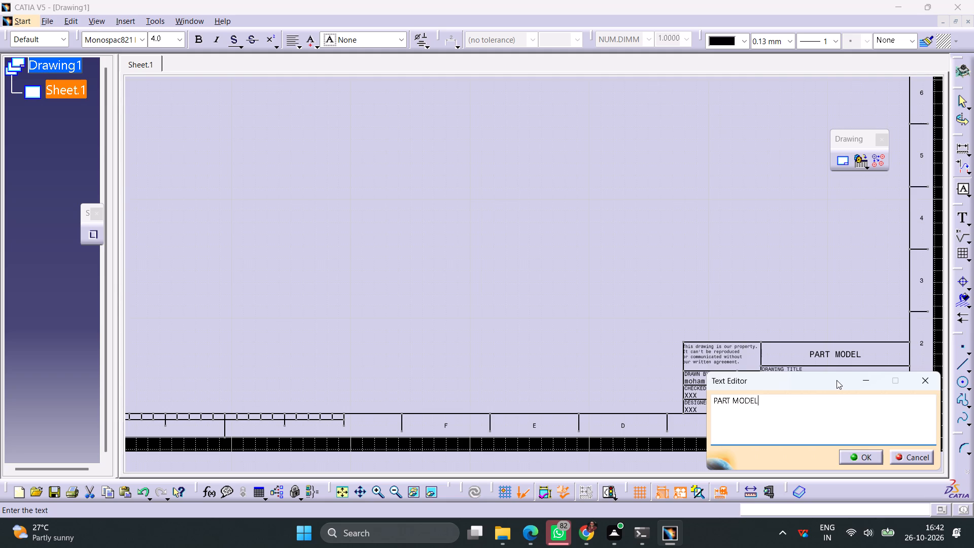
{"action": "key", "text": "Return"}
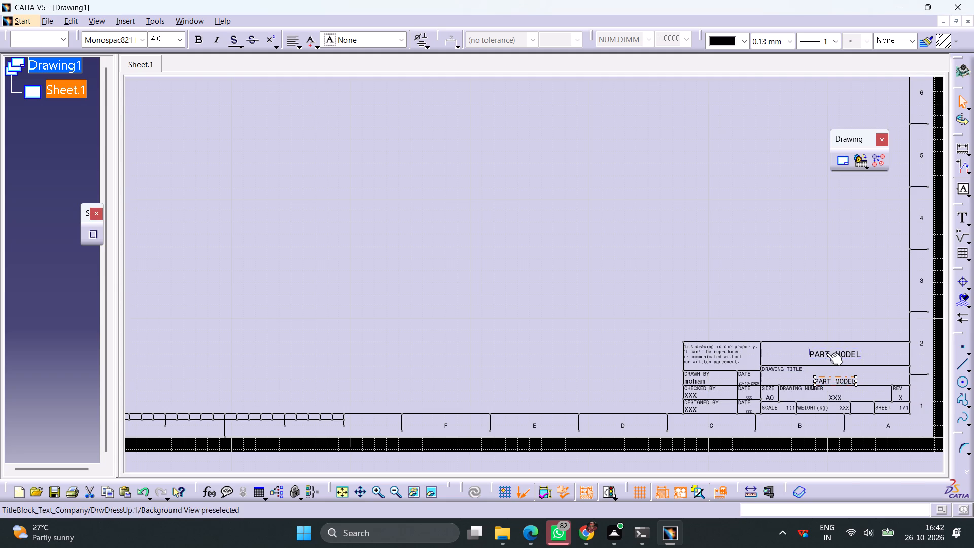
Replace the company text in the top cell of the title block with INTERNSHIP.
{"action": "double_click", "coordinate": [826, 353]}
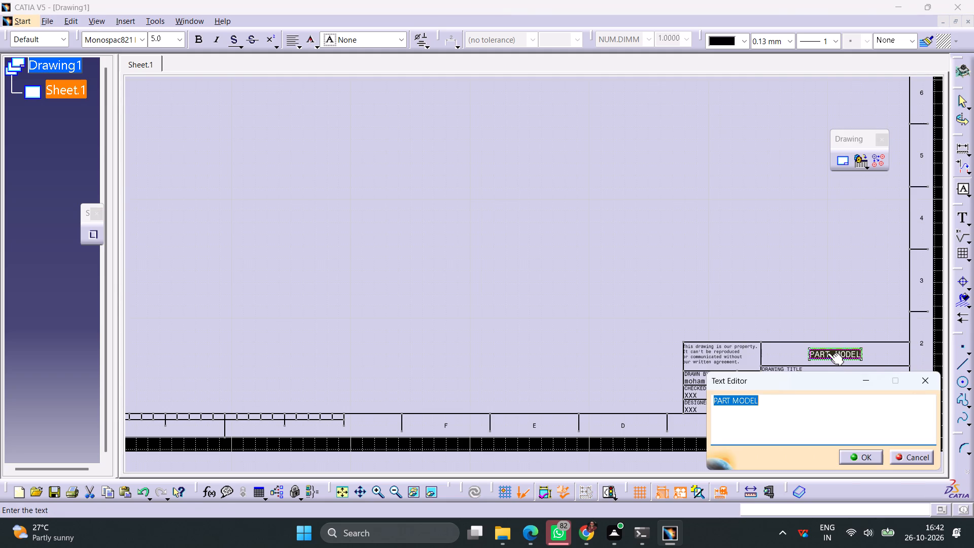
{"action": "type", "text": "INTERNSHIP"}
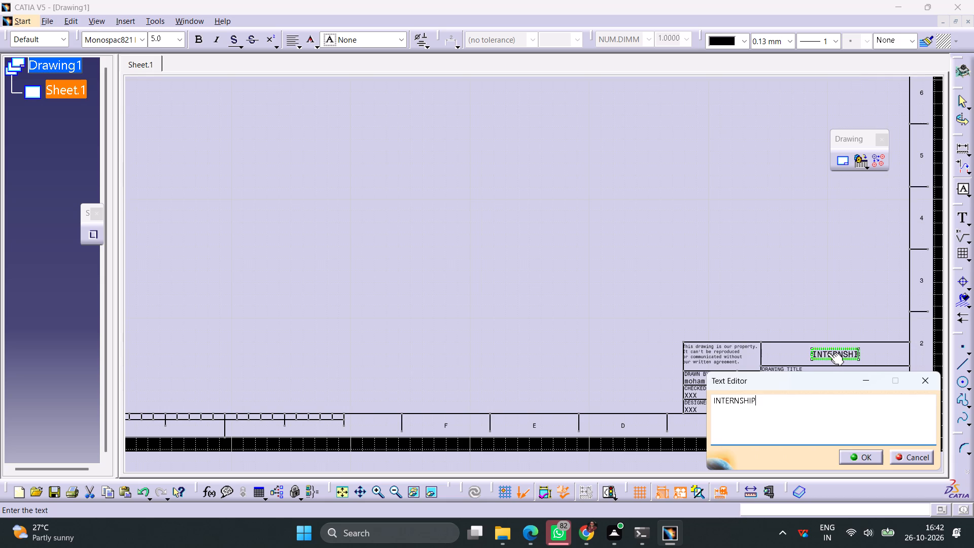
{"action": "left_click", "coordinate": [852, 456]}
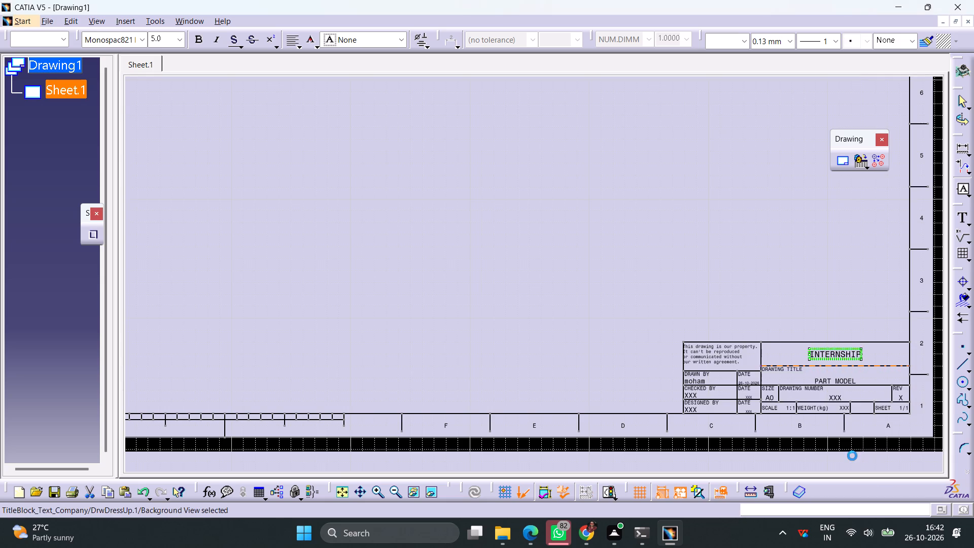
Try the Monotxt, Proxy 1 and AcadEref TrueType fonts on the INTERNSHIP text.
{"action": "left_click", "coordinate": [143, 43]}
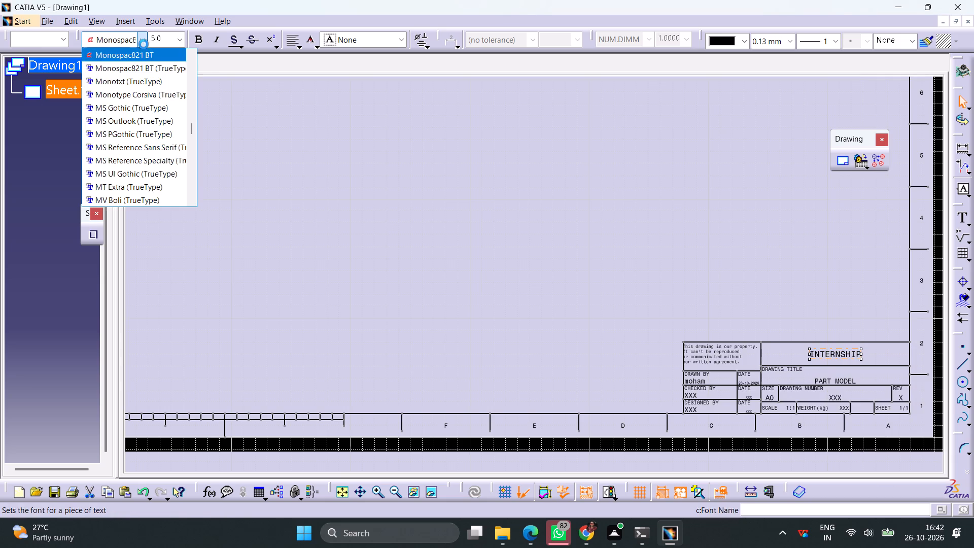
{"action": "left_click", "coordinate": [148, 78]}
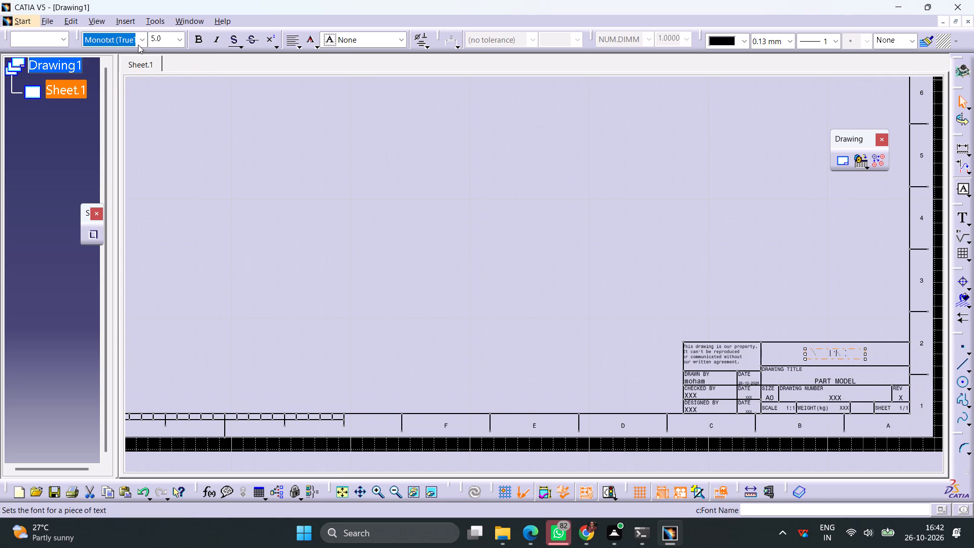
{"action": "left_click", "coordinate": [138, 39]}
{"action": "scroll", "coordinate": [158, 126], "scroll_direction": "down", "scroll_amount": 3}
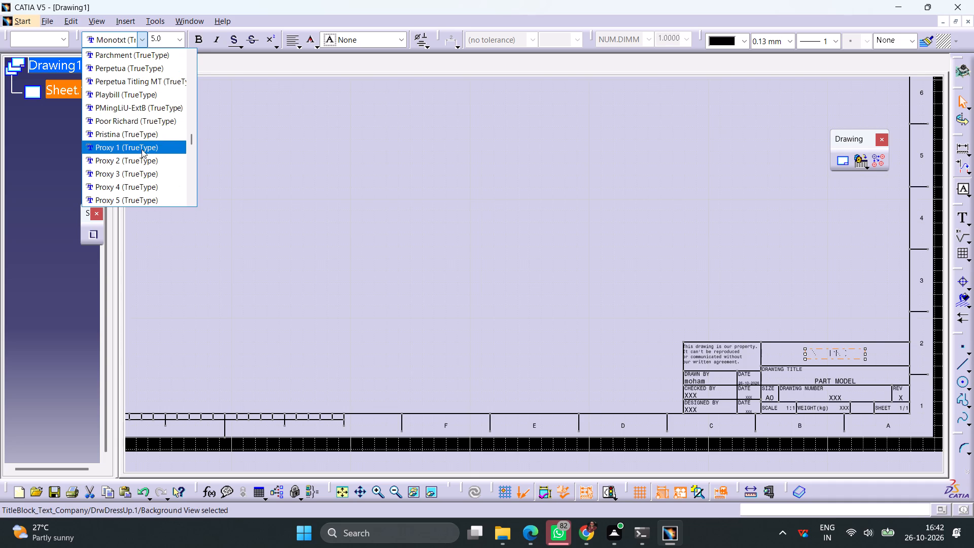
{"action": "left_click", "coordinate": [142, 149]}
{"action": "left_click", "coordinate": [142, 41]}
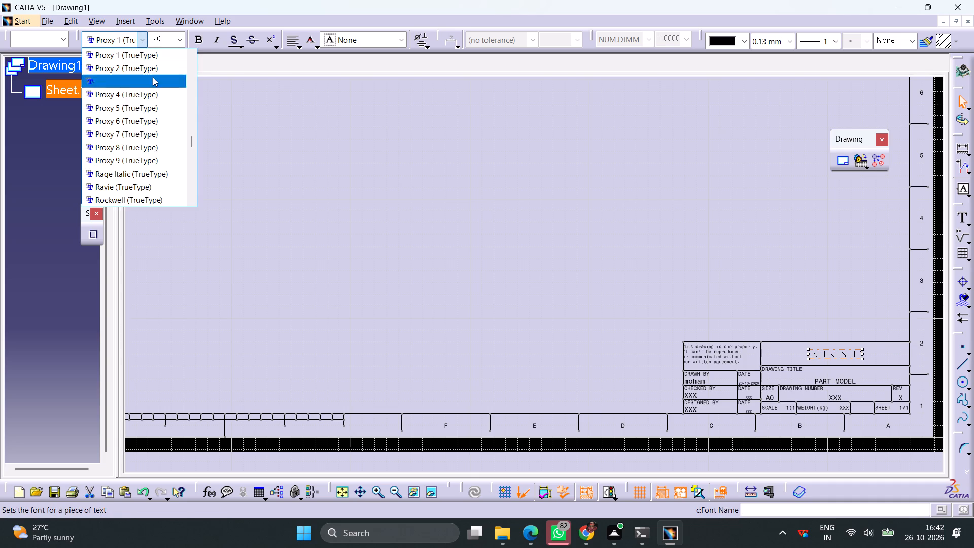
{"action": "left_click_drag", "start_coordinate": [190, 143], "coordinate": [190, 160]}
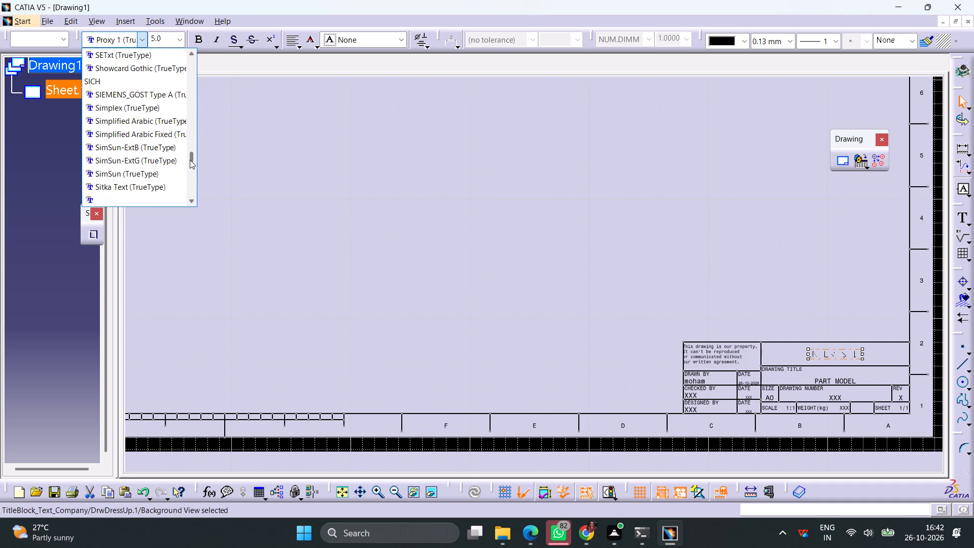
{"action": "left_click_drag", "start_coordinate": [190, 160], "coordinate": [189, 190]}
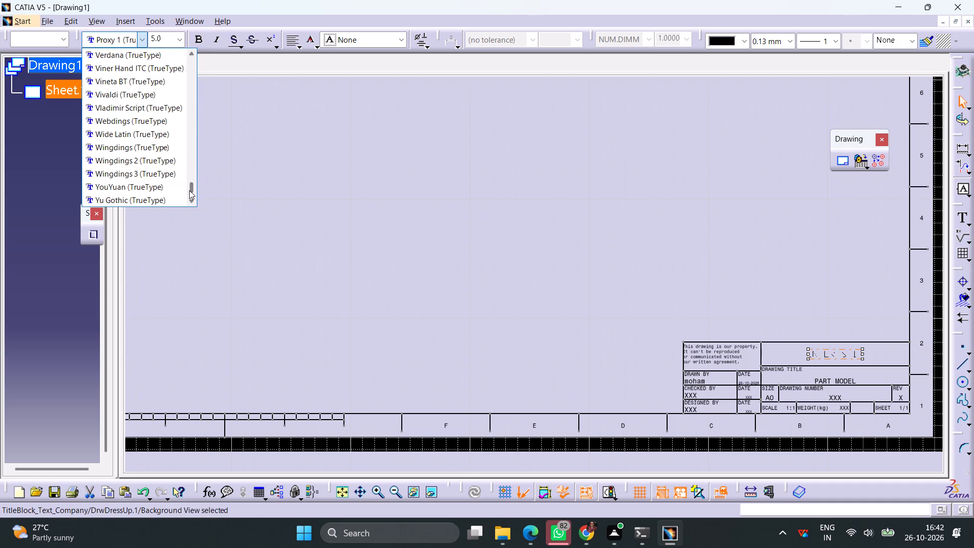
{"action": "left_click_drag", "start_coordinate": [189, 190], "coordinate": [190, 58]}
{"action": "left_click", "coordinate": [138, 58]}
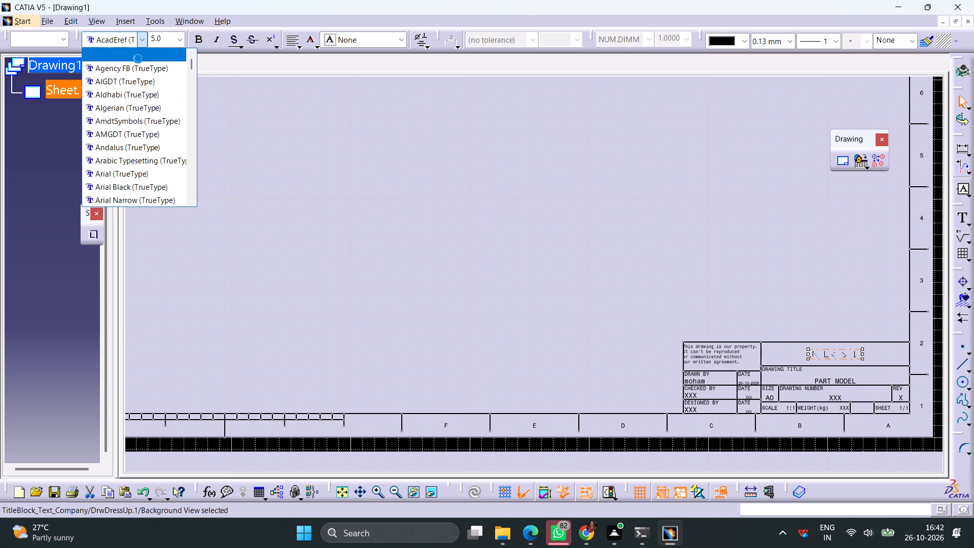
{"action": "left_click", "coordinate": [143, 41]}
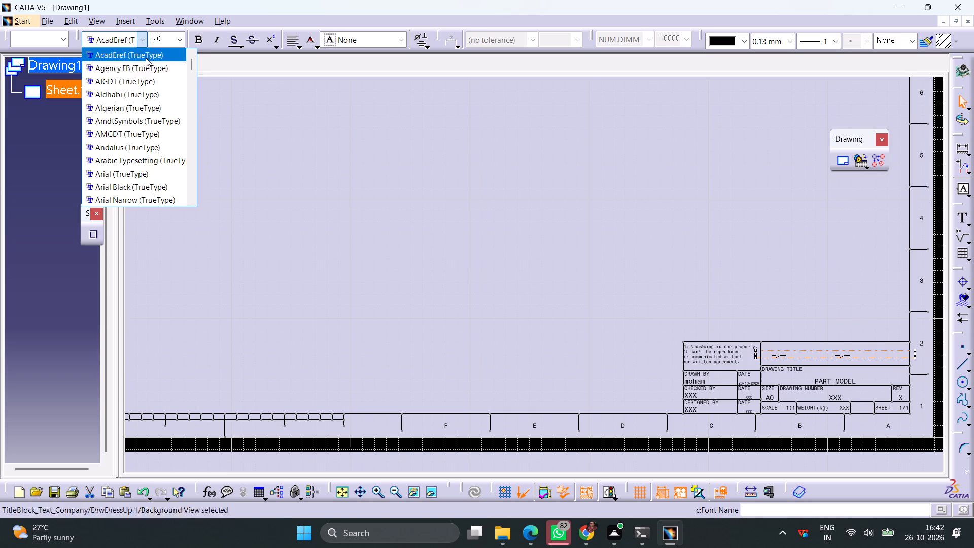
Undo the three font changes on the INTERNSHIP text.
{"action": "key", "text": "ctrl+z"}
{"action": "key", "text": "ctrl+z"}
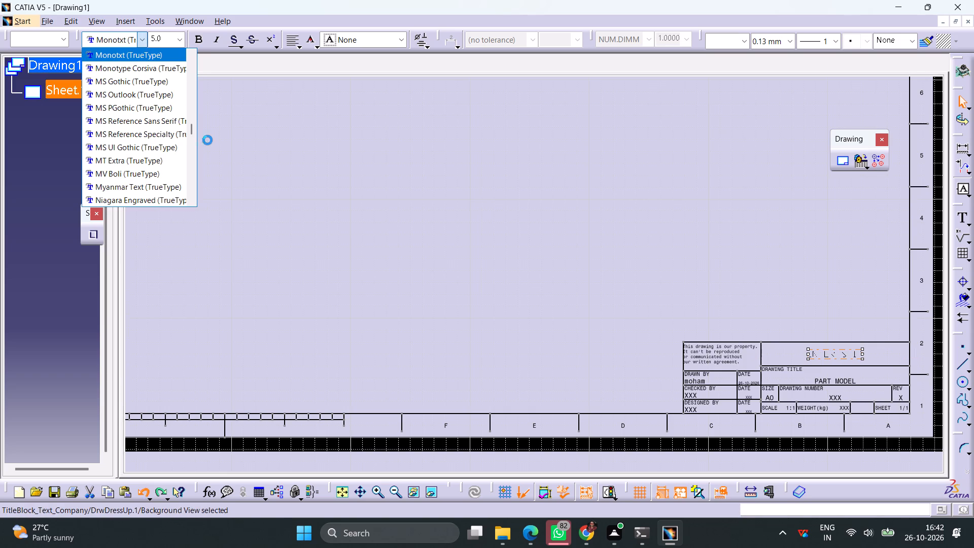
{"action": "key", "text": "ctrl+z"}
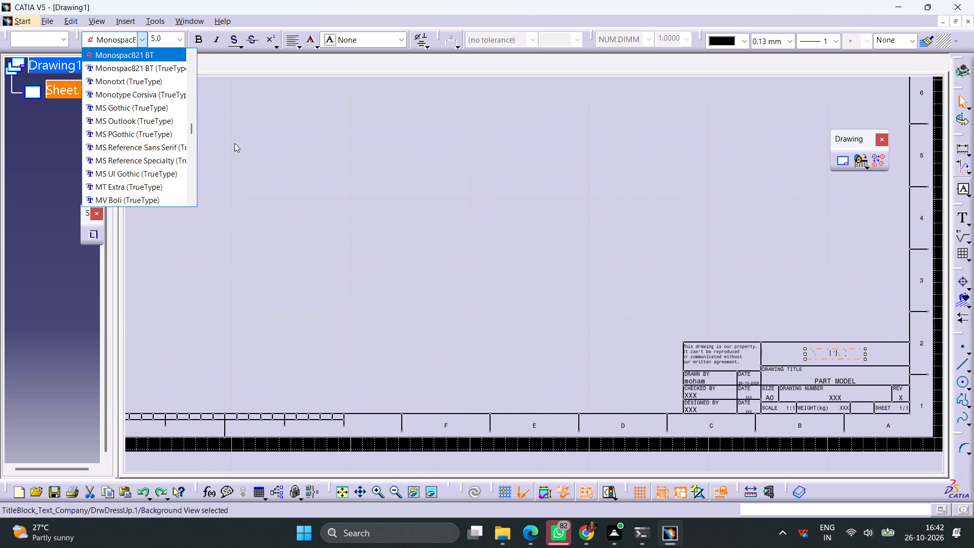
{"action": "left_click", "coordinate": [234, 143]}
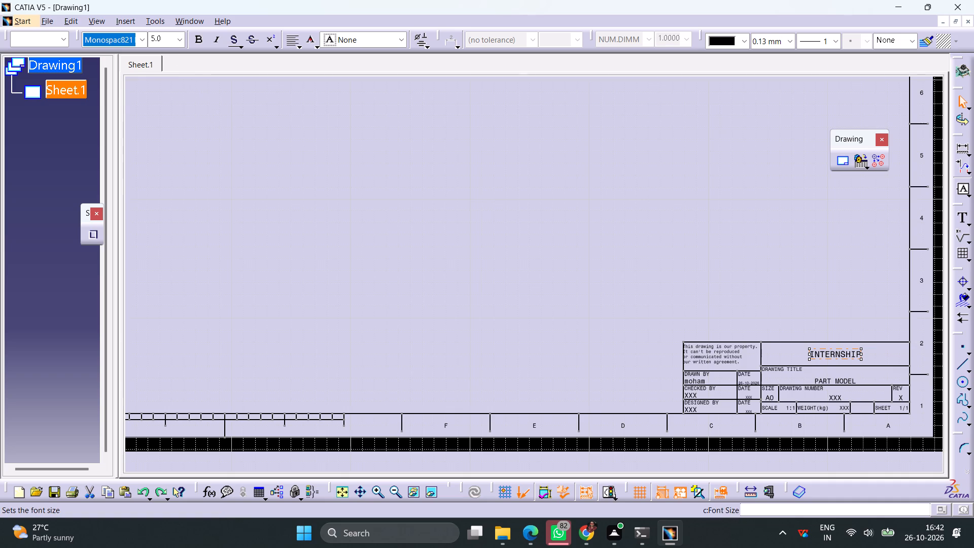
Set the font size of the INTERNSHIP text to 7.0.
{"action": "left_click", "coordinate": [181, 41]}
{"action": "left_click", "coordinate": [172, 95]}
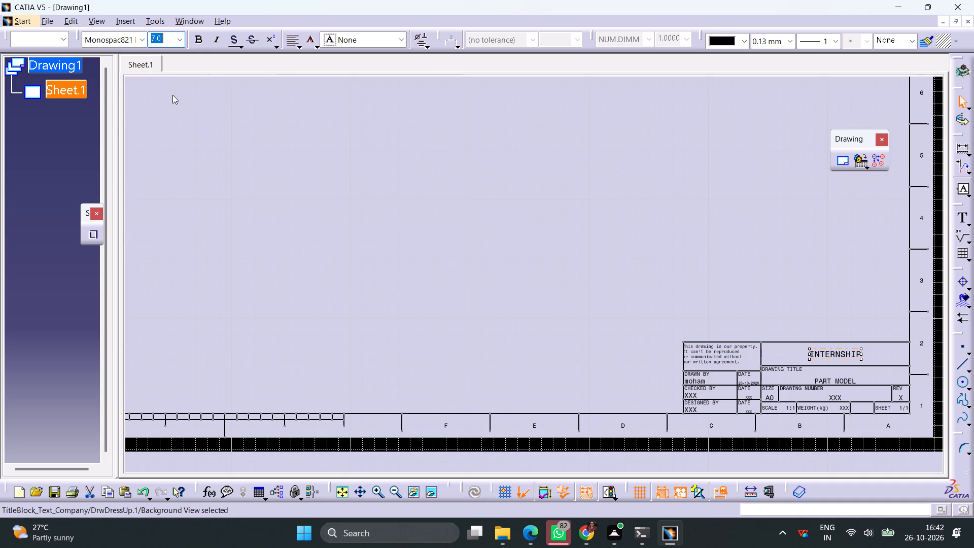
{"action": "left_click", "coordinate": [345, 207]}
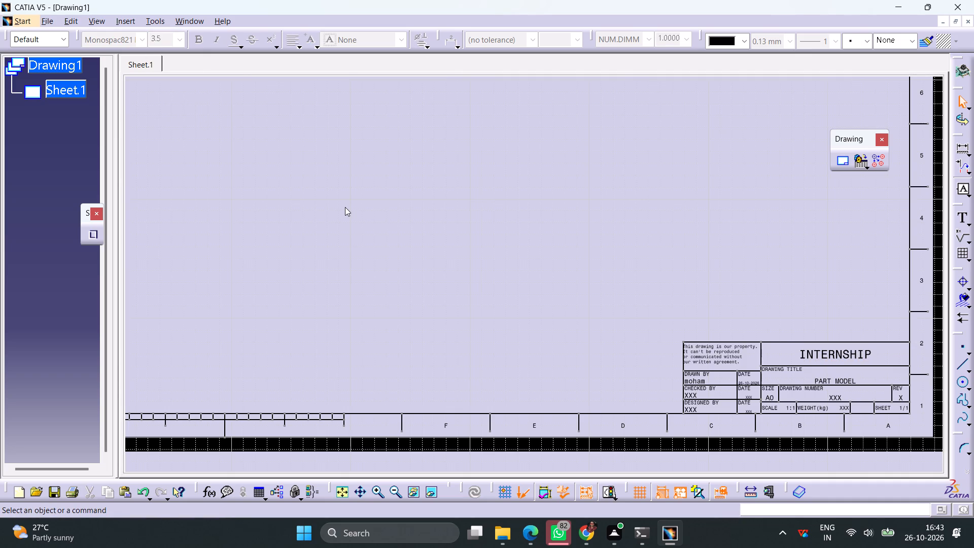
Replace the DRAWN BY entry in the title block with the drafter's first name.
{"action": "left_click", "coordinate": [698, 381]}
{"action": "double_click", "coordinate": [697, 381]}
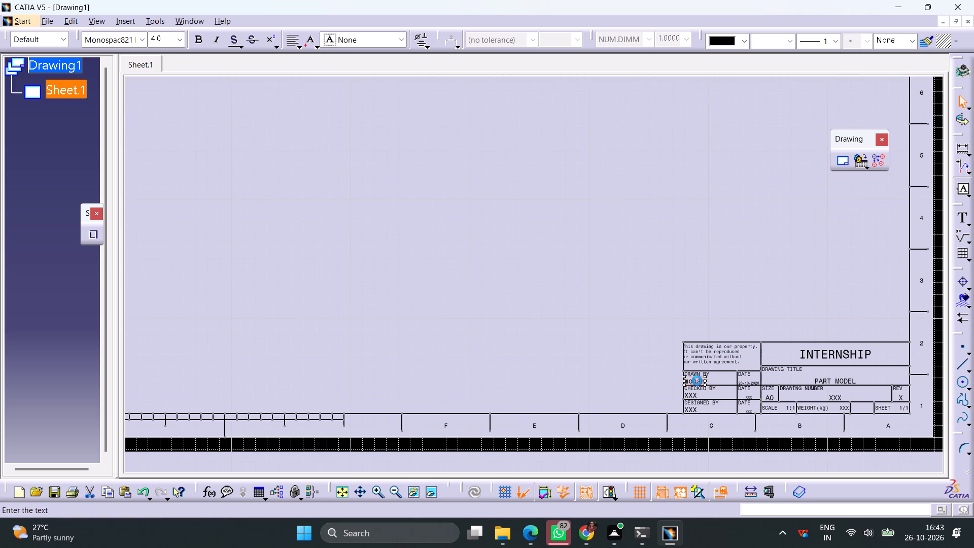
{"action": "key", "text": "BackSpace"}
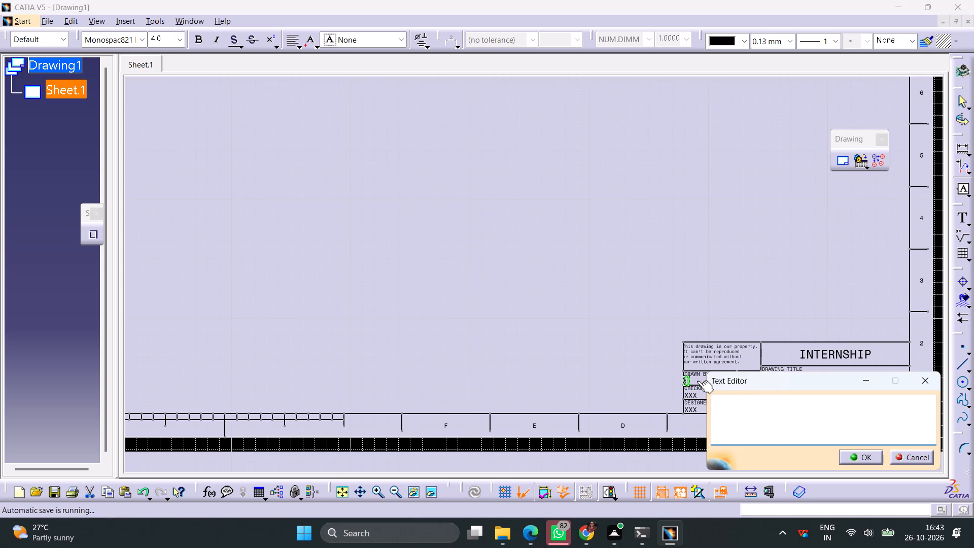
{"action": "key", "text": "t"}
{"action": "type", "text": "alib"}
{"action": "left_click", "coordinate": [865, 456]}
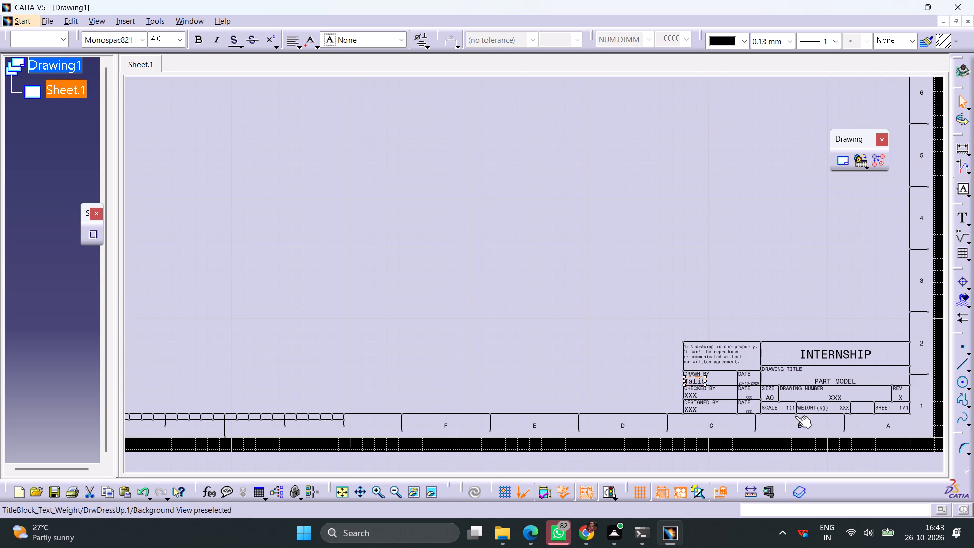
Enter 01 as the DRAWING NUMBER in the title block.
{"action": "double_click", "coordinate": [836, 399]}
{"action": "type", "text": "01"}
{"action": "key", "text": "Return"}
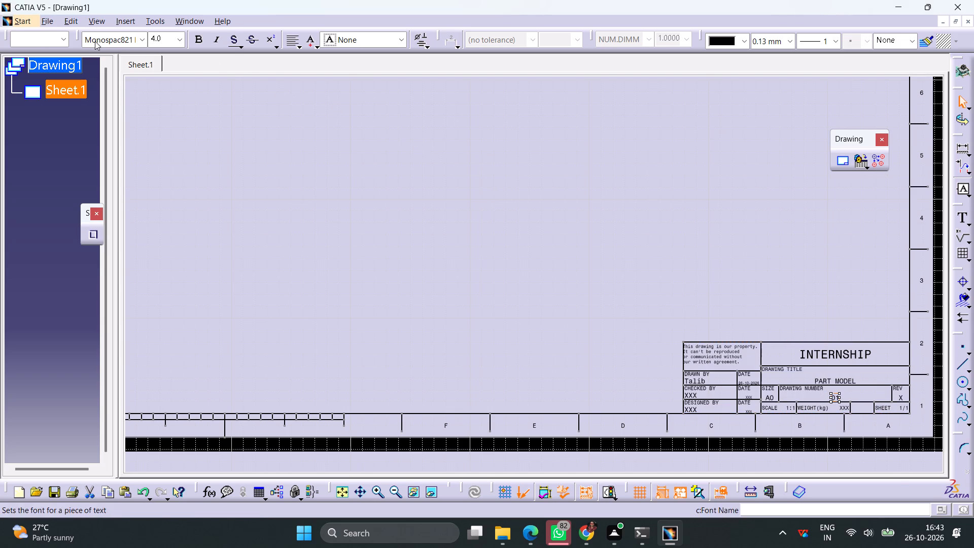
Return from the sheet background to the working views.
{"action": "left_click", "coordinate": [72, 24]}
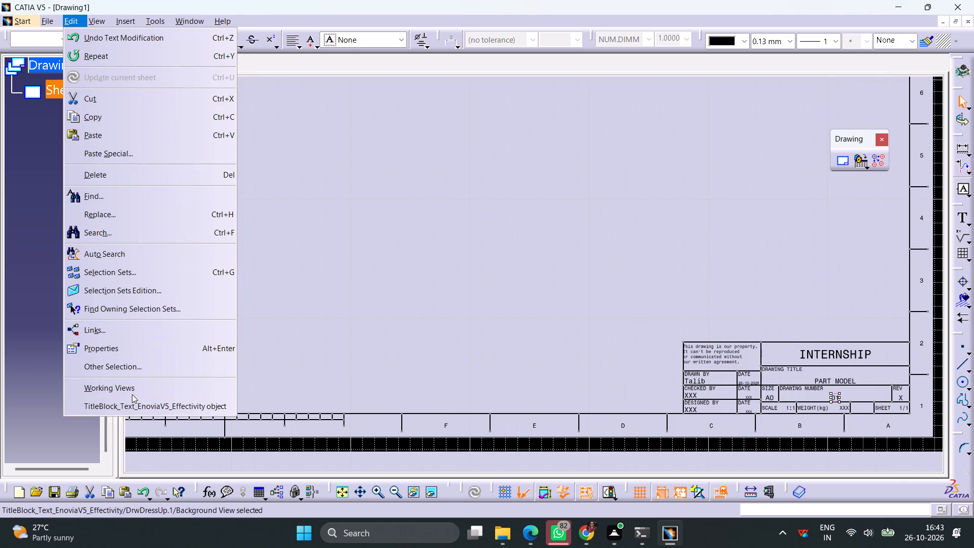
{"action": "left_click", "coordinate": [133, 390]}
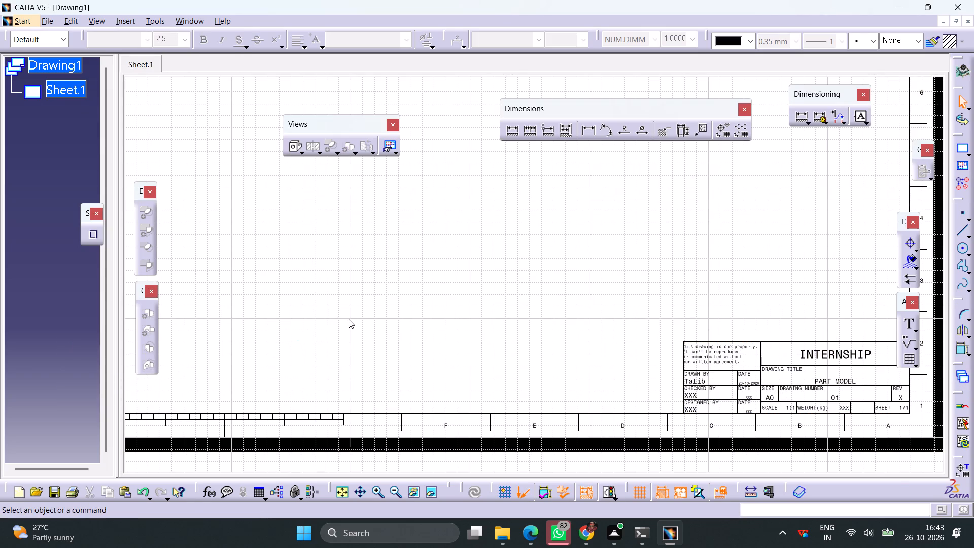
{"action": "middle_click_drag", "start_coordinate": [468, 298], "coordinate": [462, 350], "text": "ctrl"}
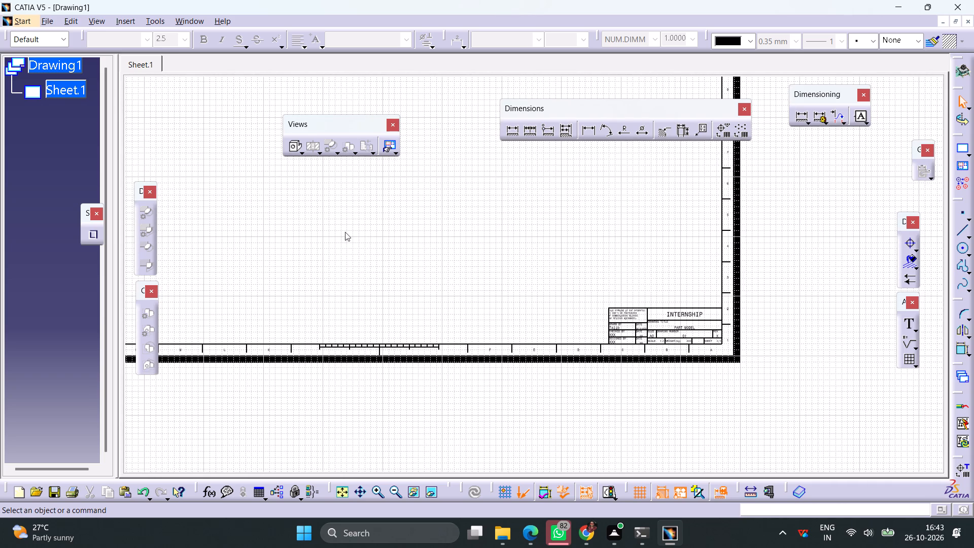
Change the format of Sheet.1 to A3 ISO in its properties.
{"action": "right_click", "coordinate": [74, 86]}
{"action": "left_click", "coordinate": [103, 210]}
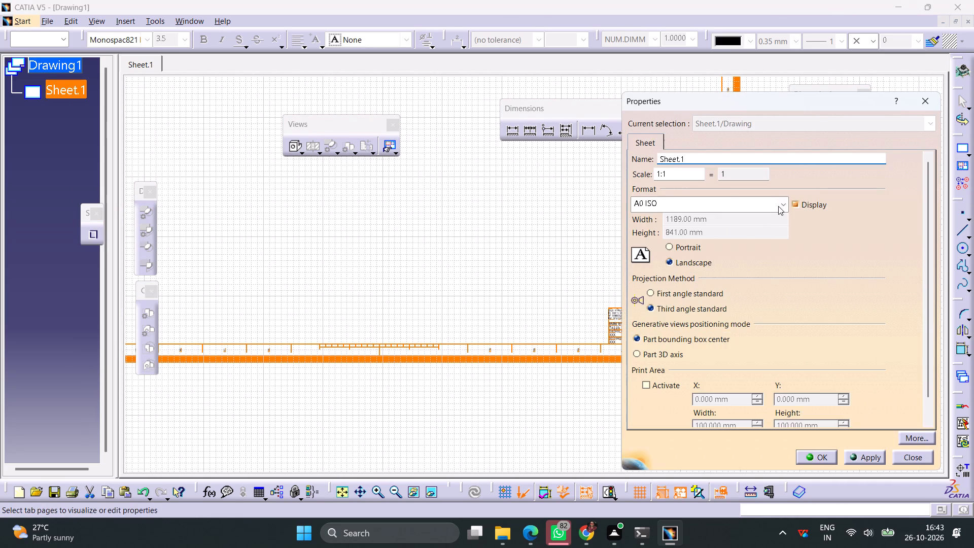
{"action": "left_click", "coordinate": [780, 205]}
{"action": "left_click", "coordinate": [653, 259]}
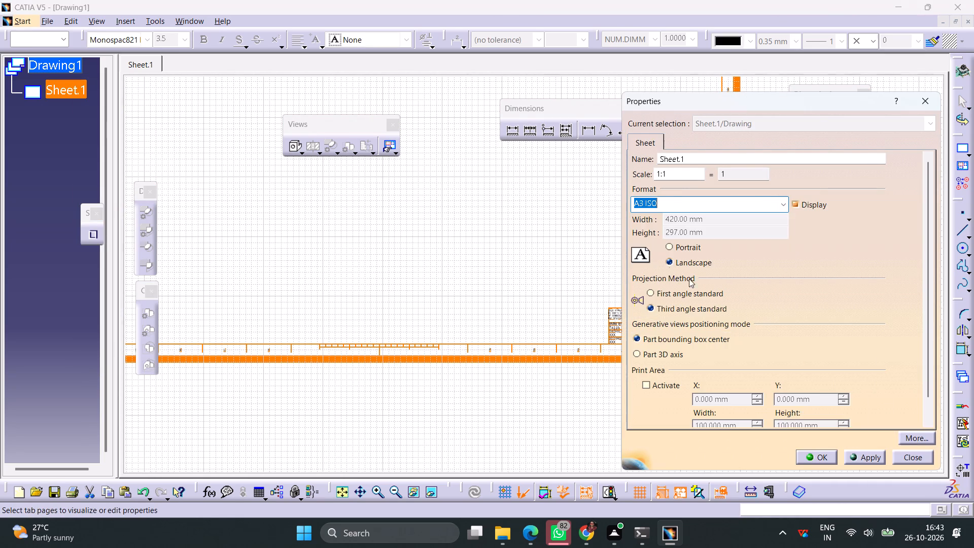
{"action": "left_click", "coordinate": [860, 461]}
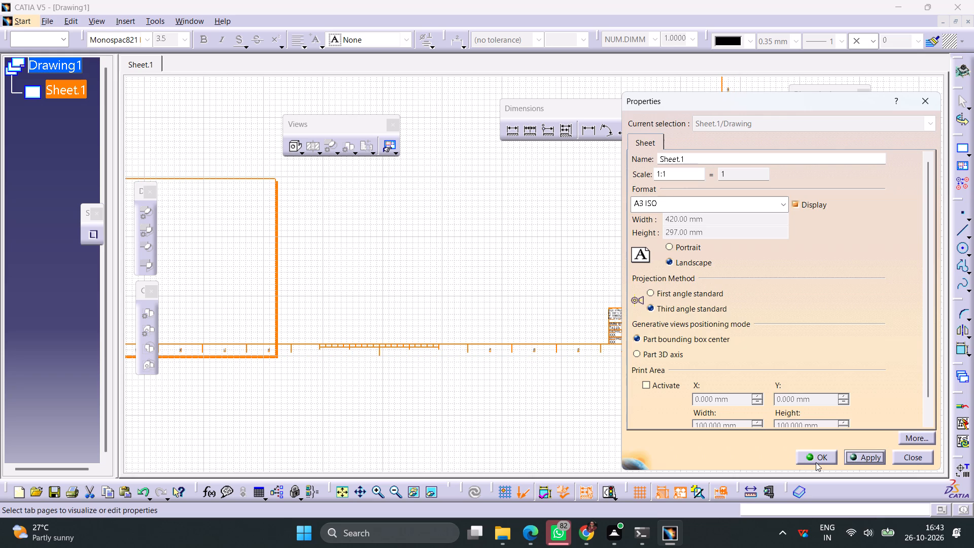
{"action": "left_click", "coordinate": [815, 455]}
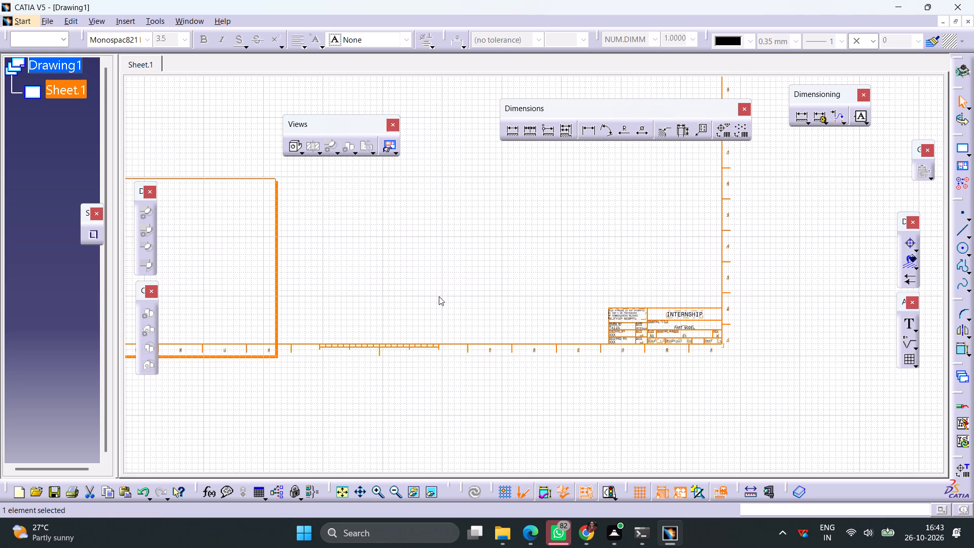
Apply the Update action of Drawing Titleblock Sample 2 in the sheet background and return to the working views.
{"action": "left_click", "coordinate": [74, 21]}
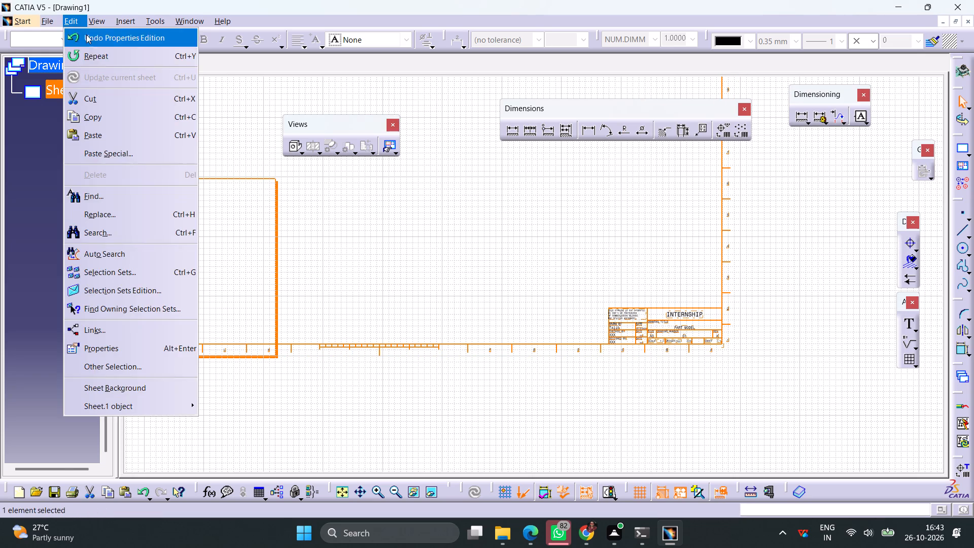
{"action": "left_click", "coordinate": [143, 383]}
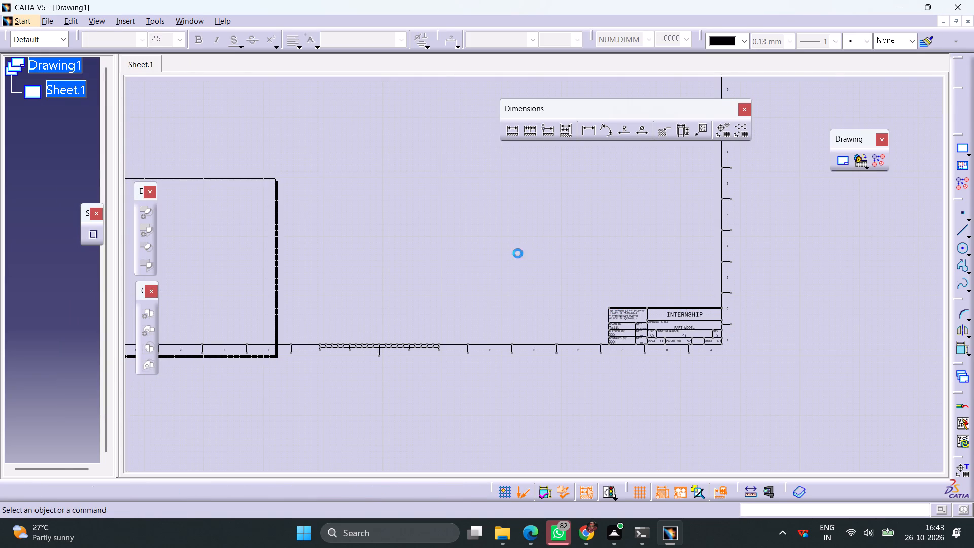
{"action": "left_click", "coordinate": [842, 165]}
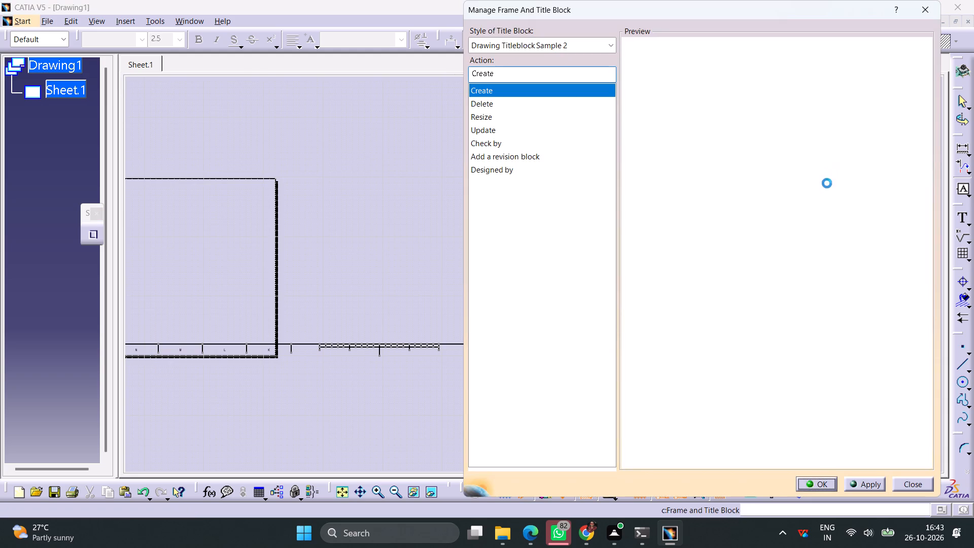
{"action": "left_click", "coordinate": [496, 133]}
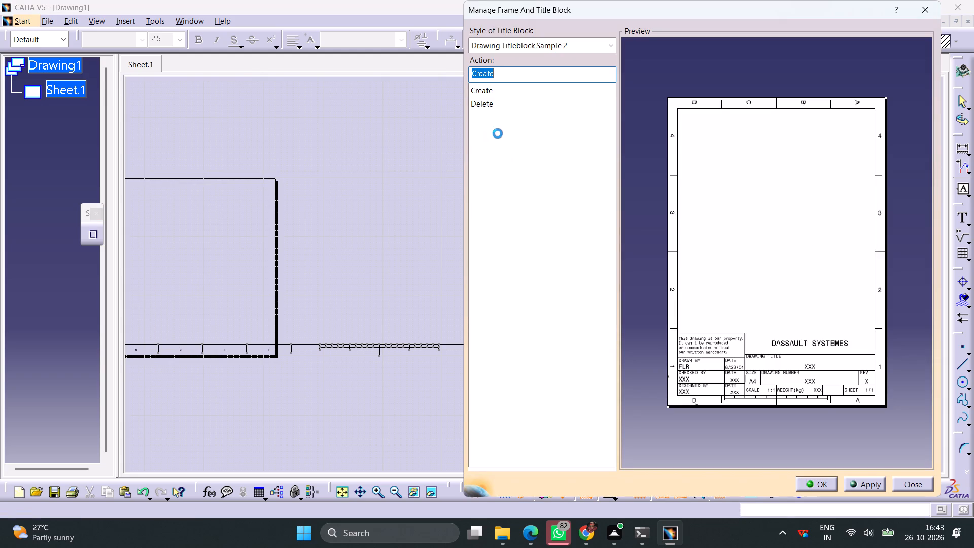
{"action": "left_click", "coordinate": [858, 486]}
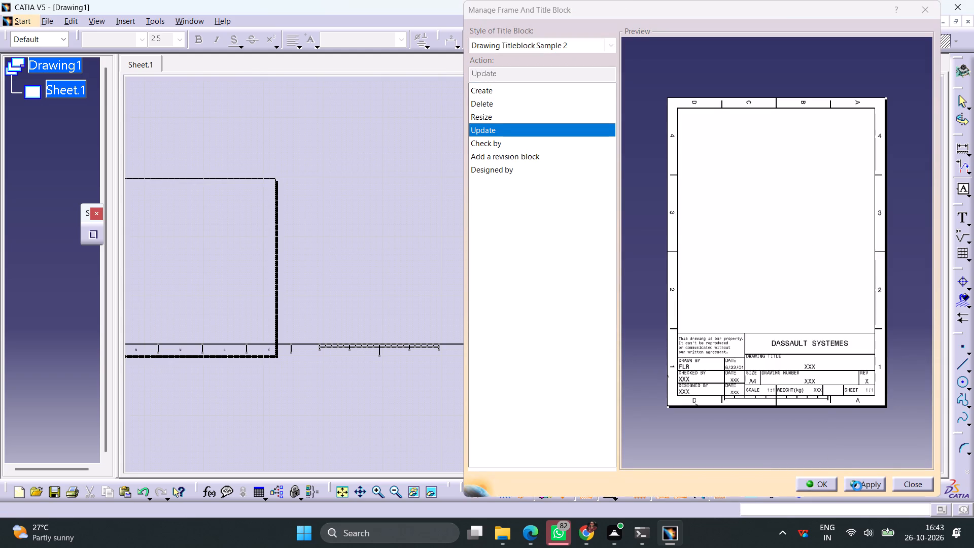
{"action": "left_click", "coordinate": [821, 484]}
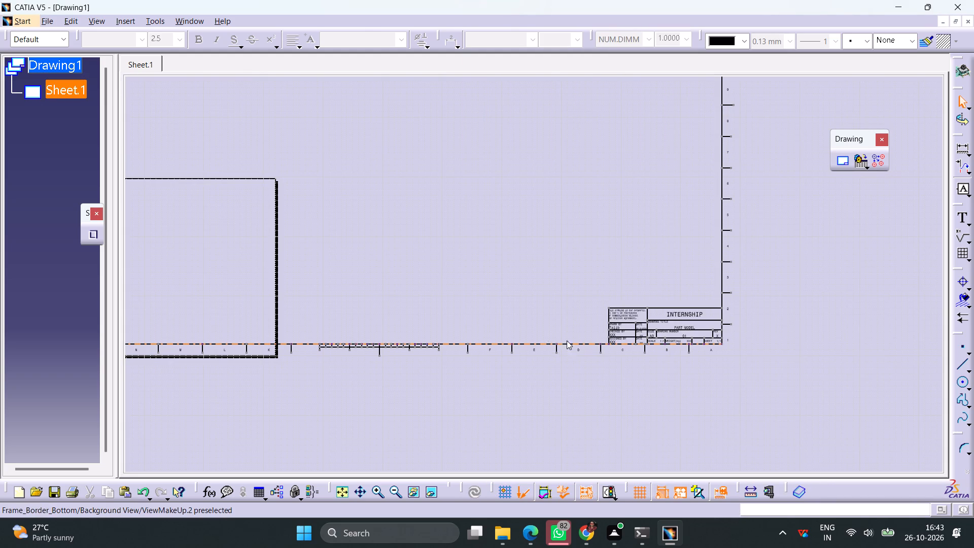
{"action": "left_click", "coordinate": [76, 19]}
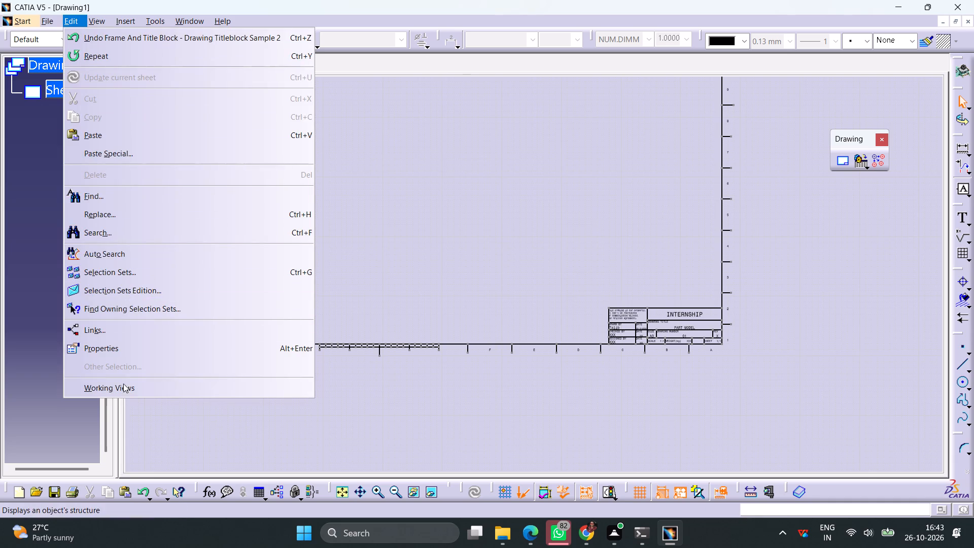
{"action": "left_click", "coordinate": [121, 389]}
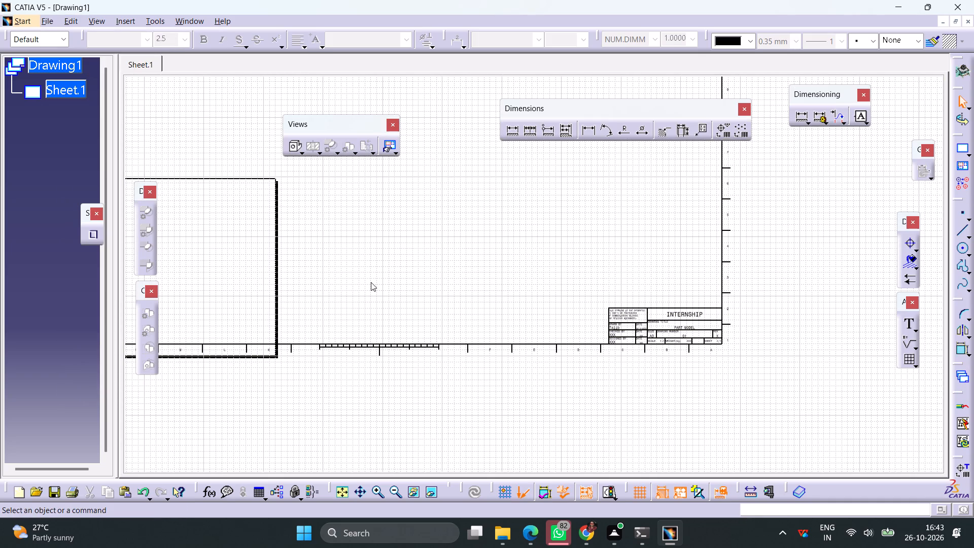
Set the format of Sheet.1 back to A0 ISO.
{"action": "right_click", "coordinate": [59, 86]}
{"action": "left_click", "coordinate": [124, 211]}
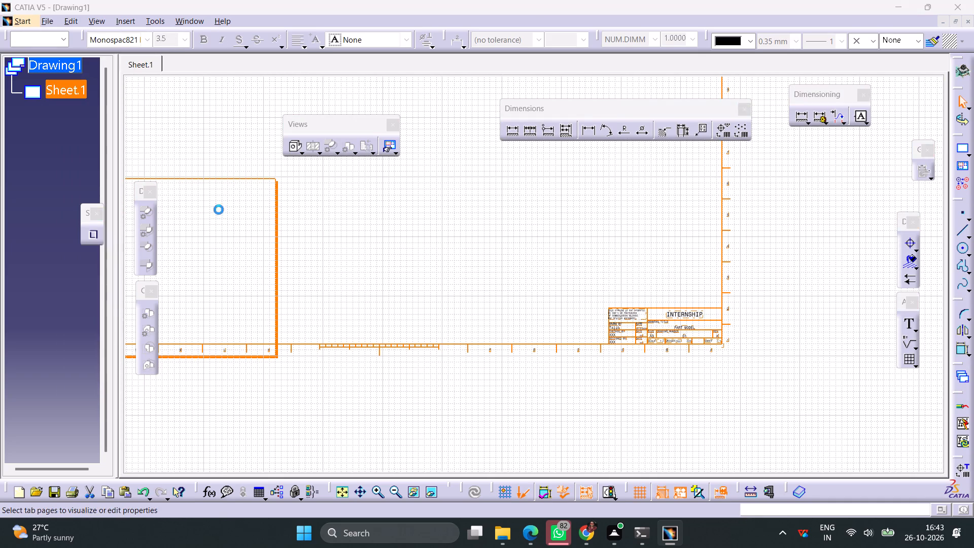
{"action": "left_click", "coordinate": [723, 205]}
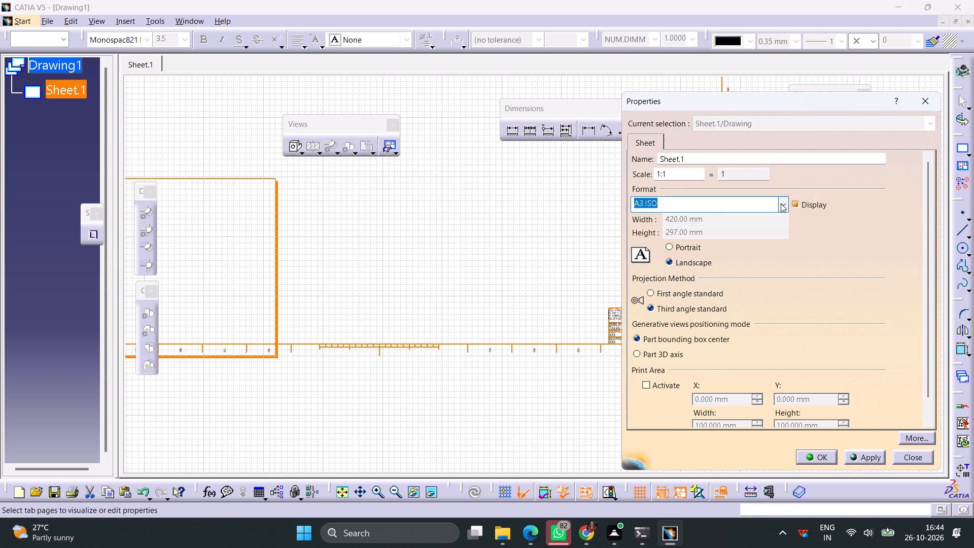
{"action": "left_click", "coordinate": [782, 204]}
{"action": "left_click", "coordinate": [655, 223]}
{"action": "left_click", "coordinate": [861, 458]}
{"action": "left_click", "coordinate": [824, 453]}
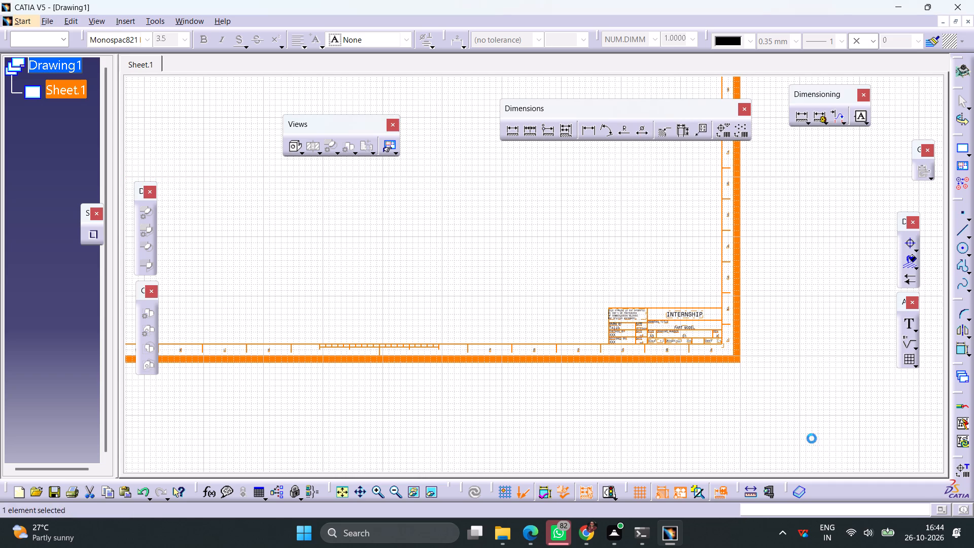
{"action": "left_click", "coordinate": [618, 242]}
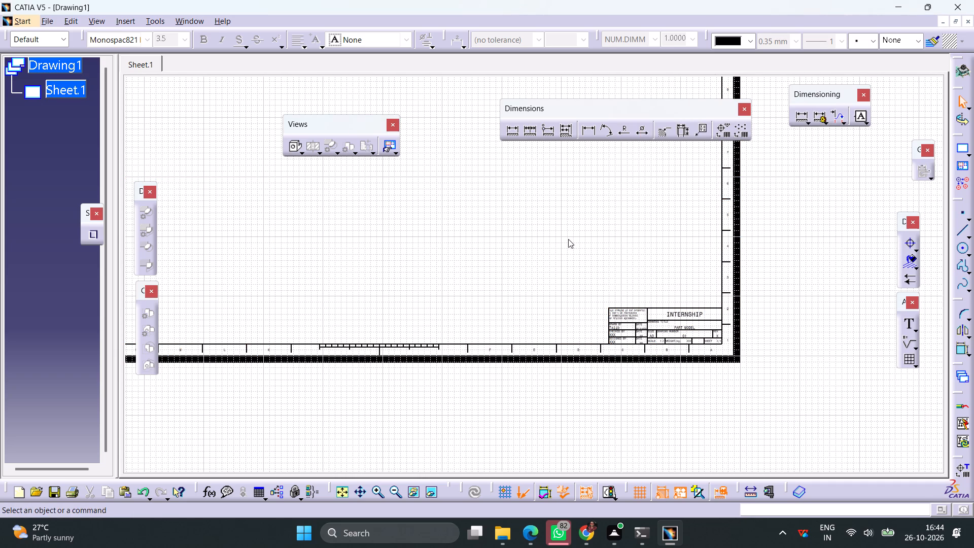
Create a front view from the model in Part1.CATPart and place it in the lower-left area of the A0 sheet.
{"action": "middle_click_drag", "start_coordinate": [510, 216], "coordinate": [515, 247], "text": "ctrl"}
{"action": "middle_click_drag", "start_coordinate": [480, 220], "coordinate": [518, 273]}
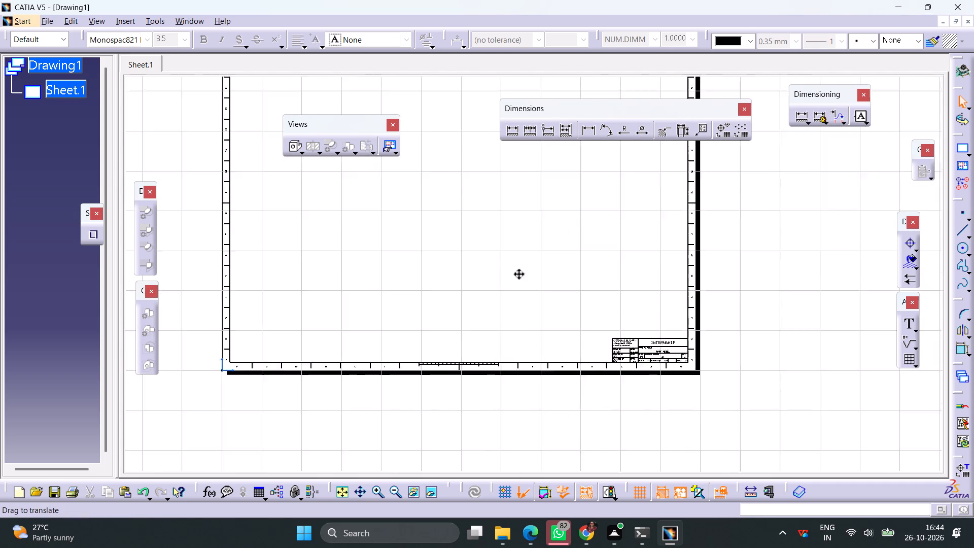
{"action": "middle_click_drag", "start_coordinate": [518, 273], "coordinate": [570, 336]}
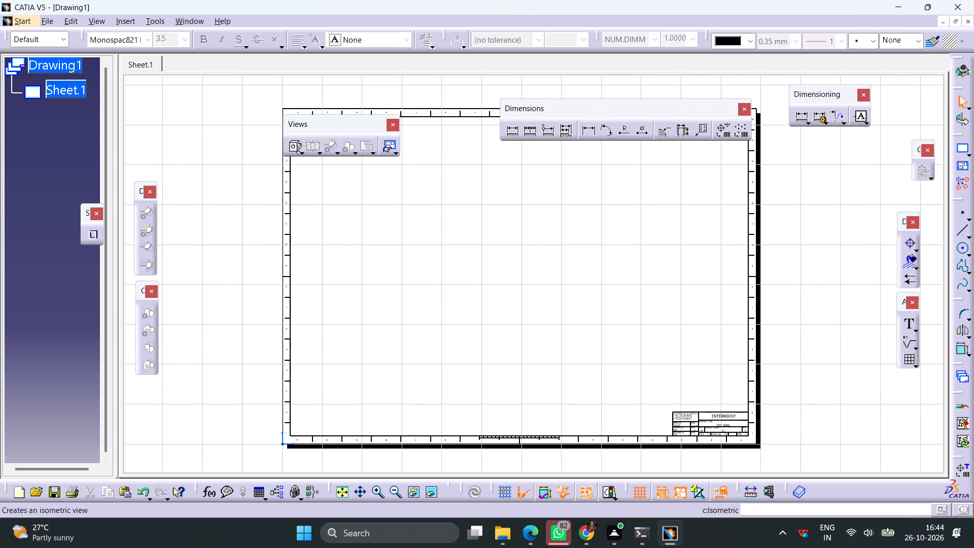
{"action": "left_click", "coordinate": [303, 153]}
{"action": "left_click", "coordinate": [321, 166]}
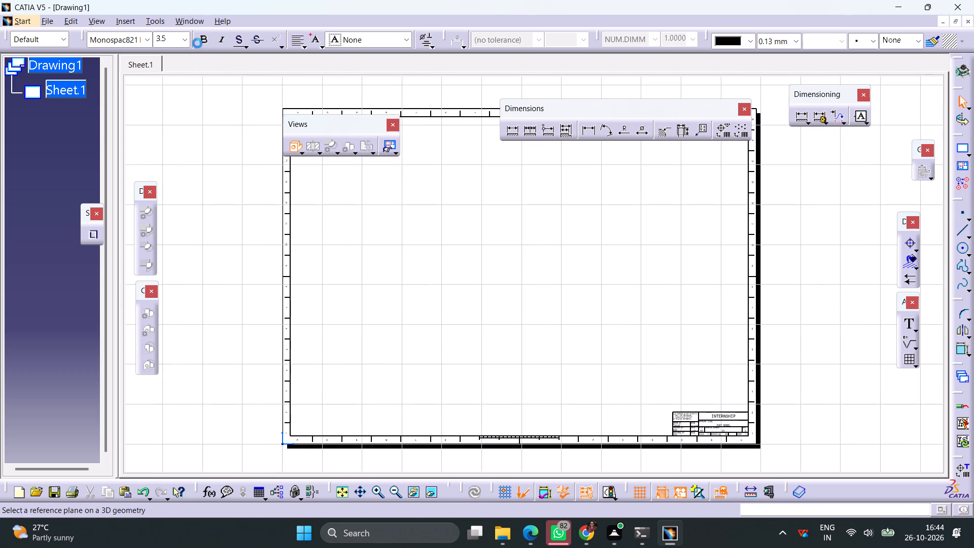
{"action": "left_click", "coordinate": [194, 20]}
{"action": "left_click", "coordinate": [226, 110]}
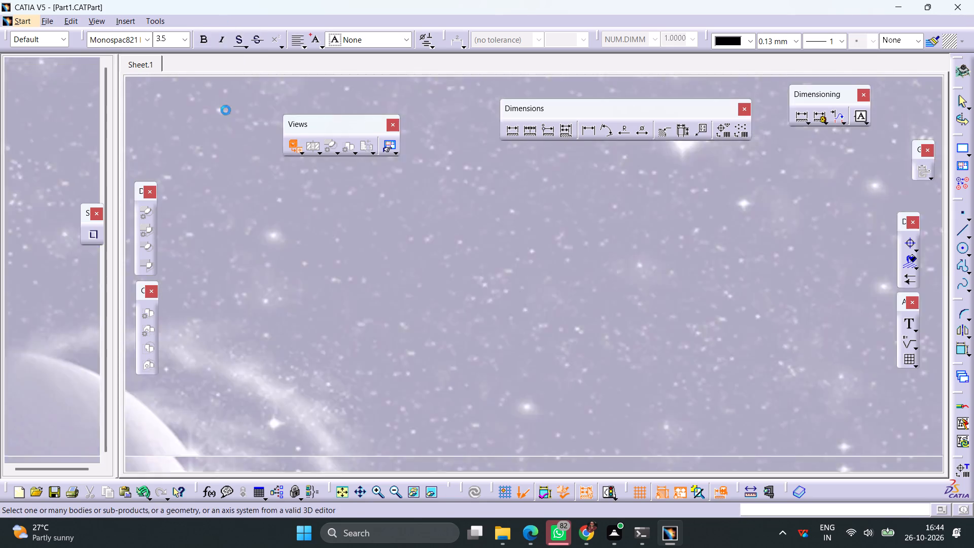
{"action": "left_click", "coordinate": [458, 290]}
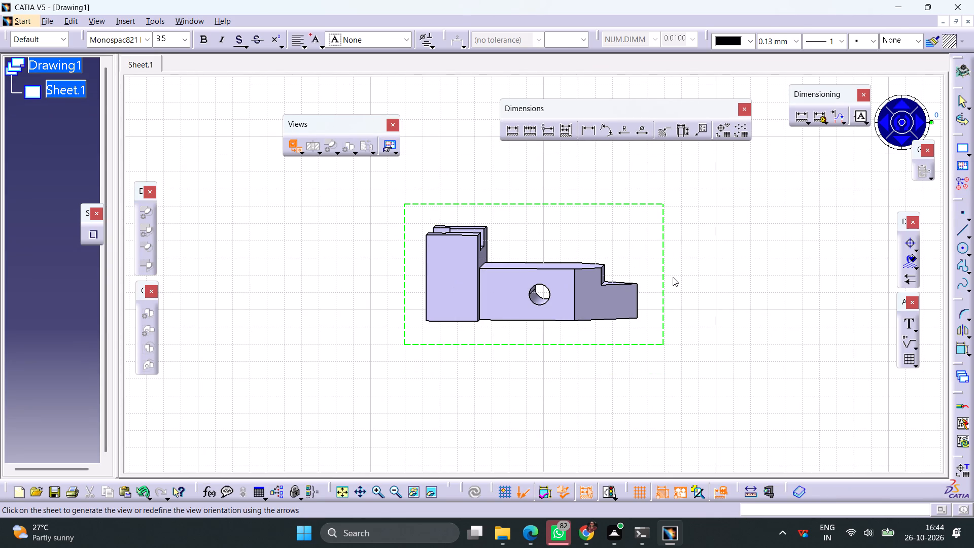
{"action": "middle_click_drag", "start_coordinate": [702, 265], "coordinate": [678, 370], "text": "ctrl"}
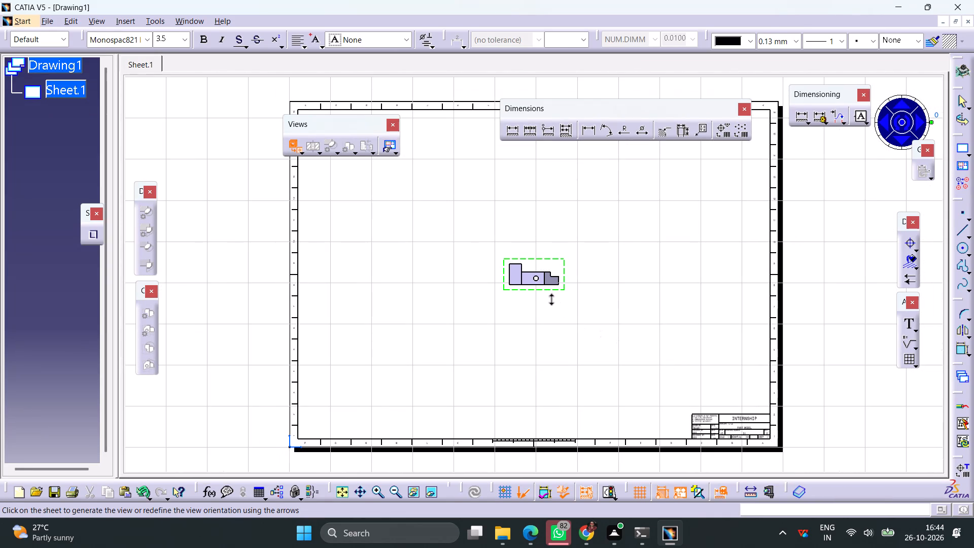
{"action": "left_click_drag", "start_coordinate": [537, 290], "coordinate": [391, 367]}
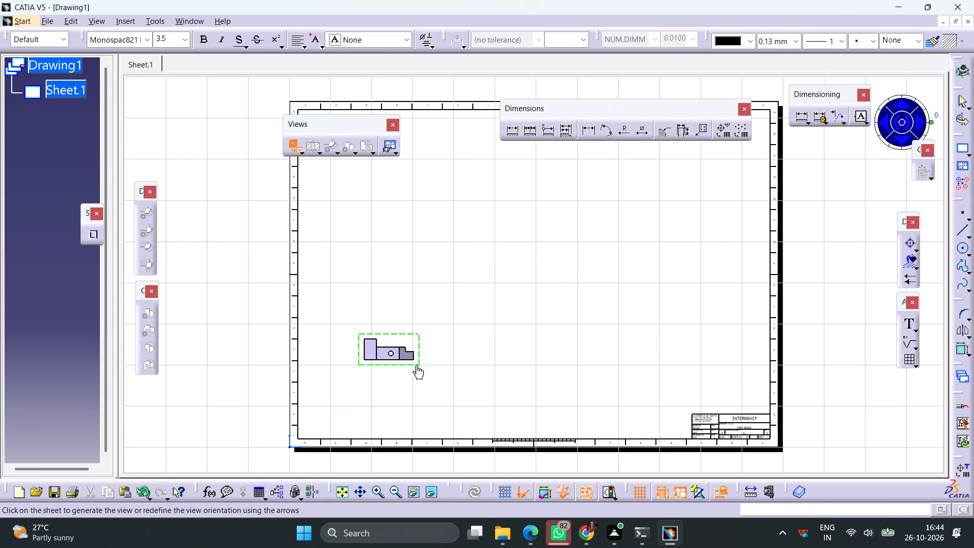
{"action": "left_click", "coordinate": [432, 351]}
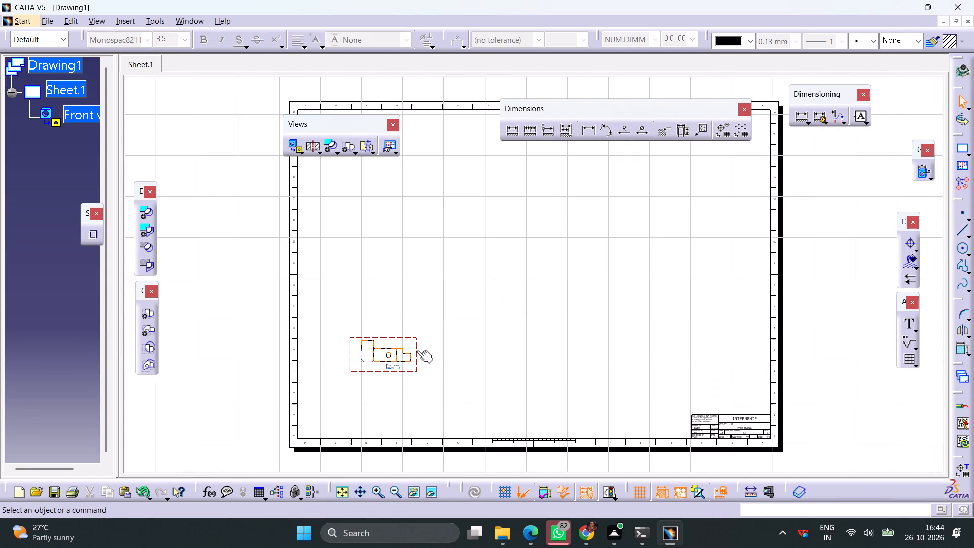
Set the front view's scale to 3:1 and reposition the enlarged view inside the lower-left part of the sheet border.
{"action": "right_click", "coordinate": [416, 350]}
{"action": "left_click", "coordinate": [445, 131]}
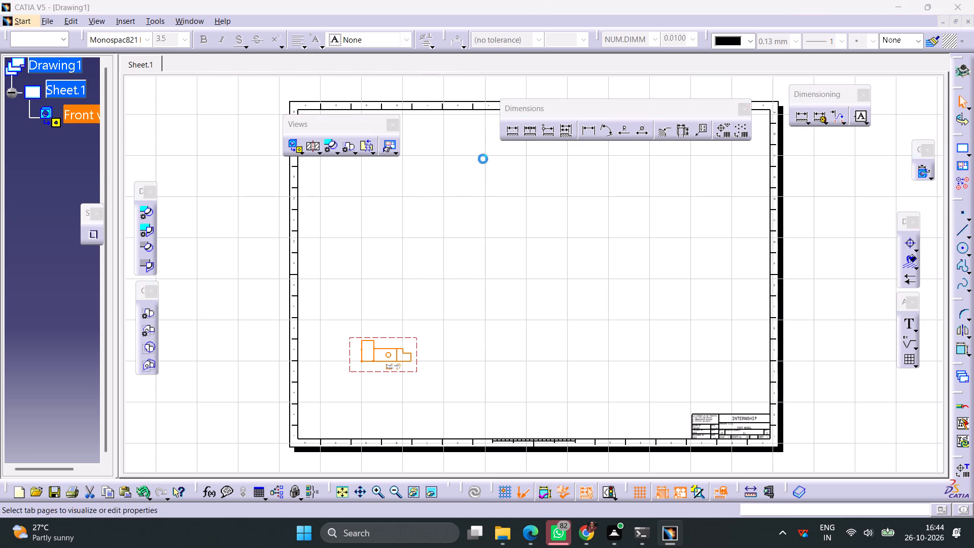
{"action": "key", "text": "Right"}
{"action": "key", "text": "BackSpace"}
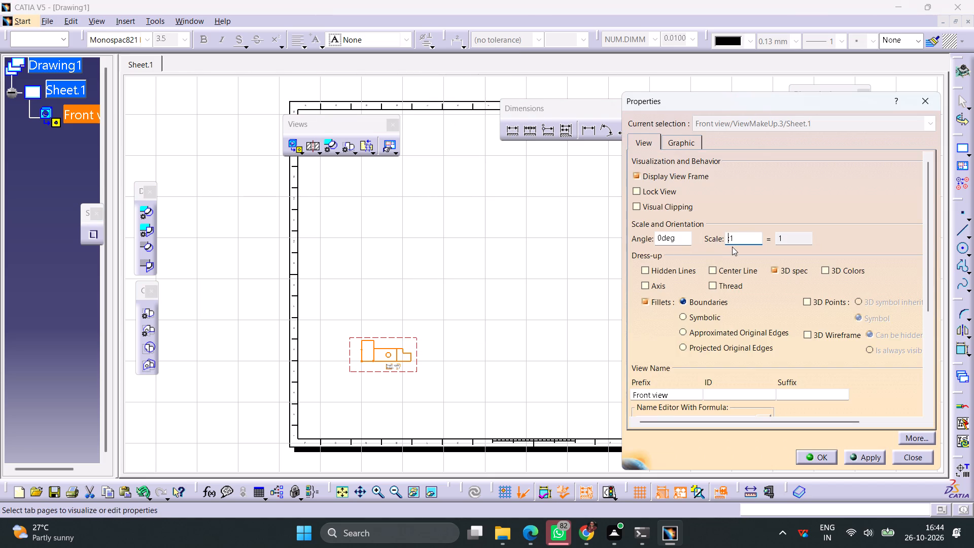
{"action": "key", "text": "3"}
{"action": "key", "text": "Return"}
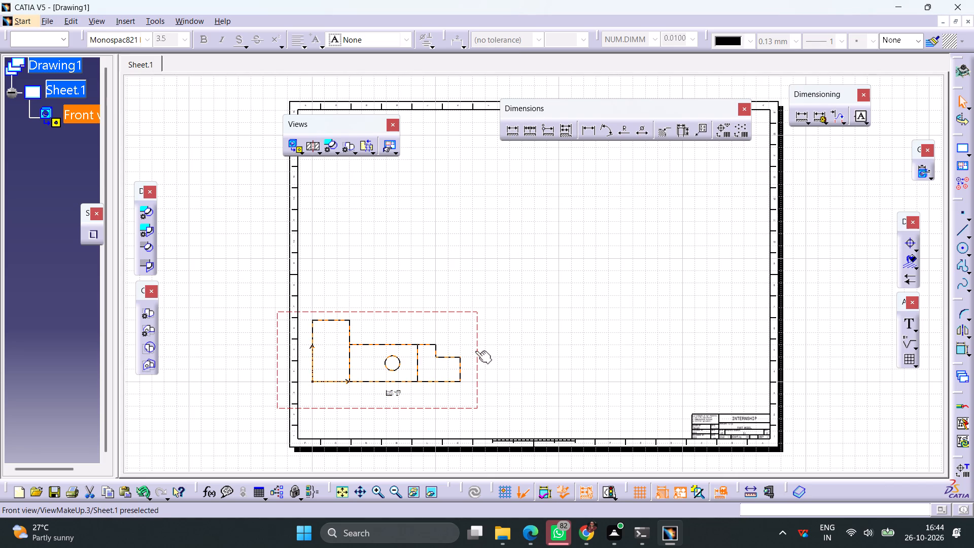
{"action": "left_click_drag", "start_coordinate": [475, 351], "coordinate": [516, 348]}
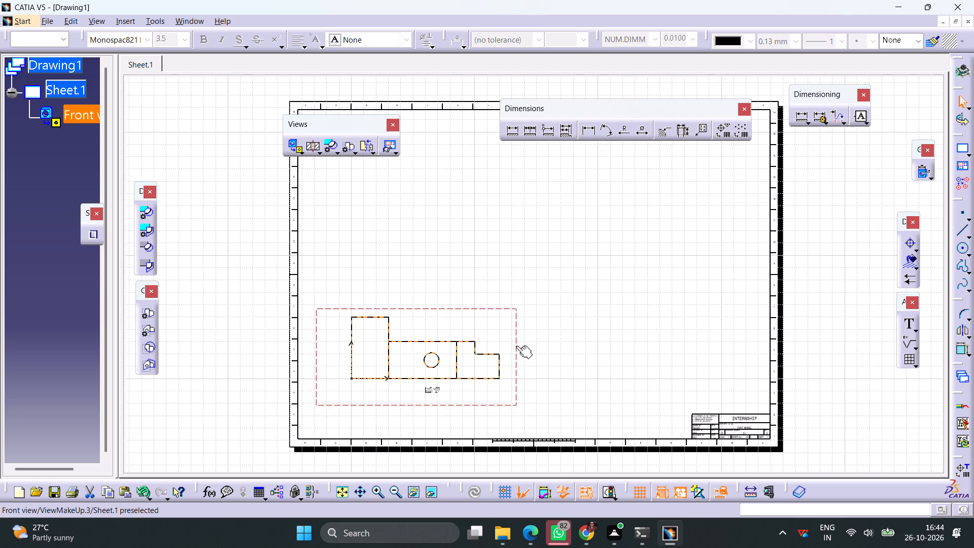
Enable hidden lines, center lines and axes in the front view's properties.
{"action": "right_click", "coordinate": [517, 339]}
{"action": "left_click", "coordinate": [561, 123]}
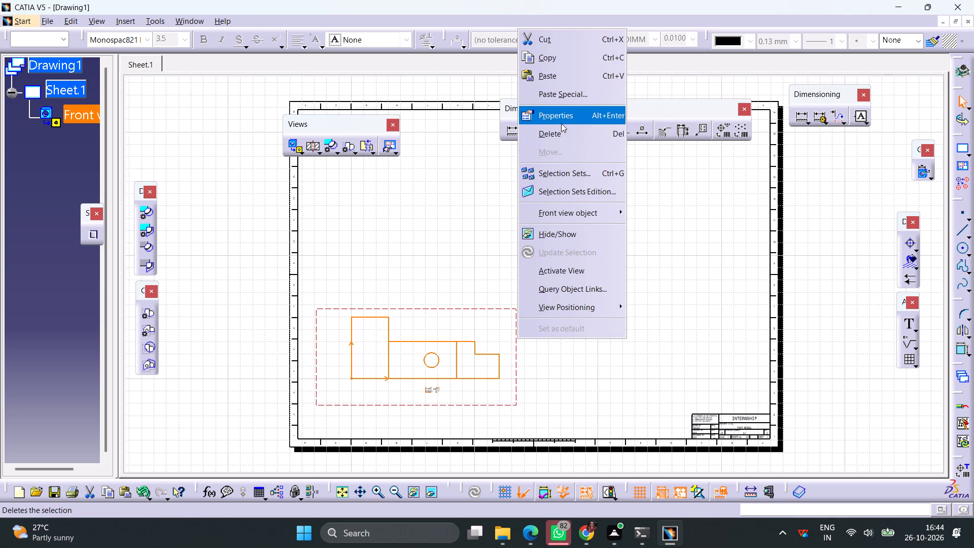
{"action": "left_click", "coordinate": [674, 269]}
{"action": "left_click", "coordinate": [720, 269]}
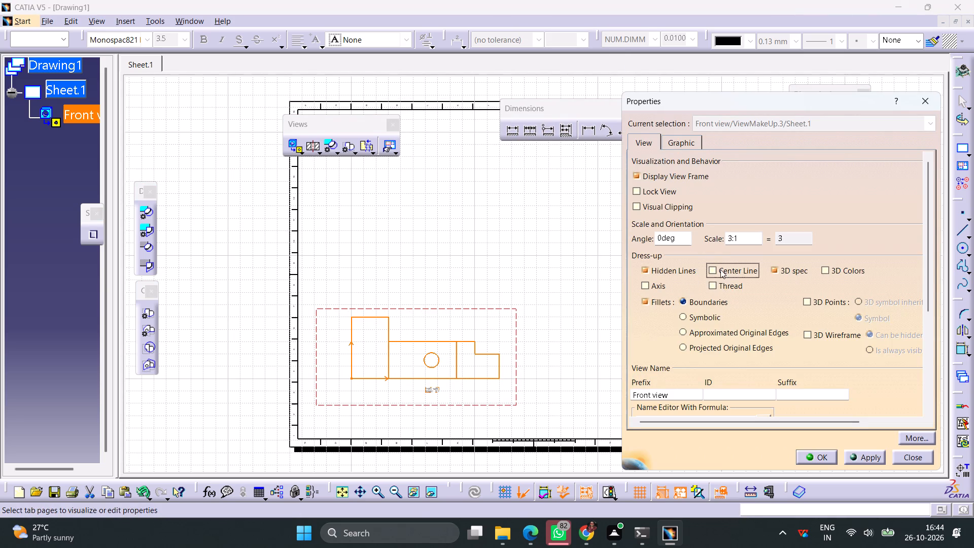
{"action": "left_click", "coordinate": [654, 288]}
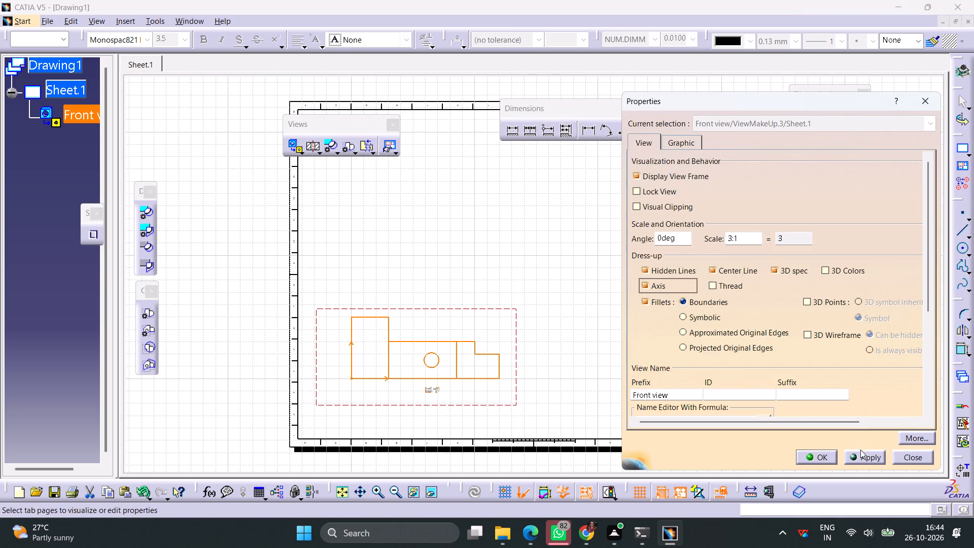
{"action": "left_click", "coordinate": [860, 456]}
{"action": "left_click", "coordinate": [821, 459]}
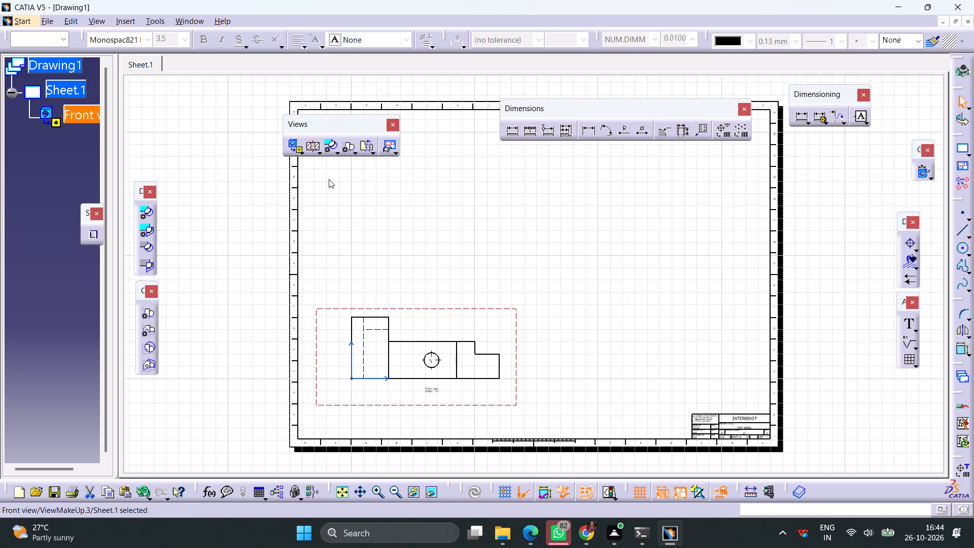
Project a top view above the front view and a right view beside it.
{"action": "left_click", "coordinate": [303, 150]}
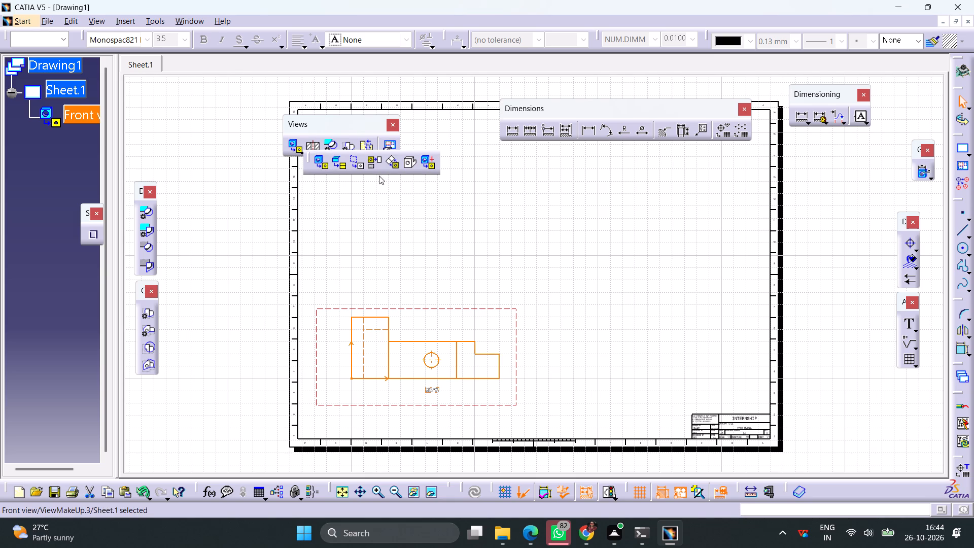
{"action": "left_click", "coordinate": [370, 162]}
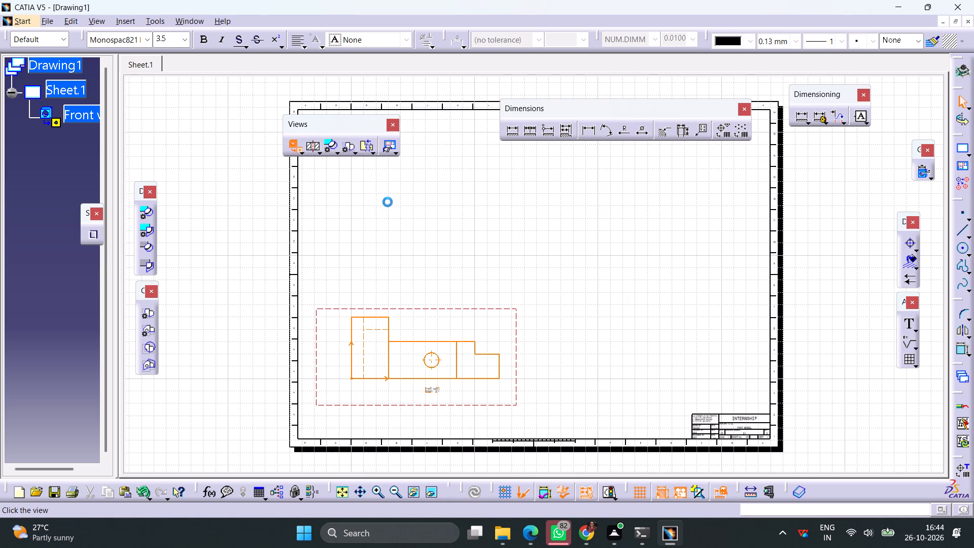
{"action": "left_click", "coordinate": [394, 216]}
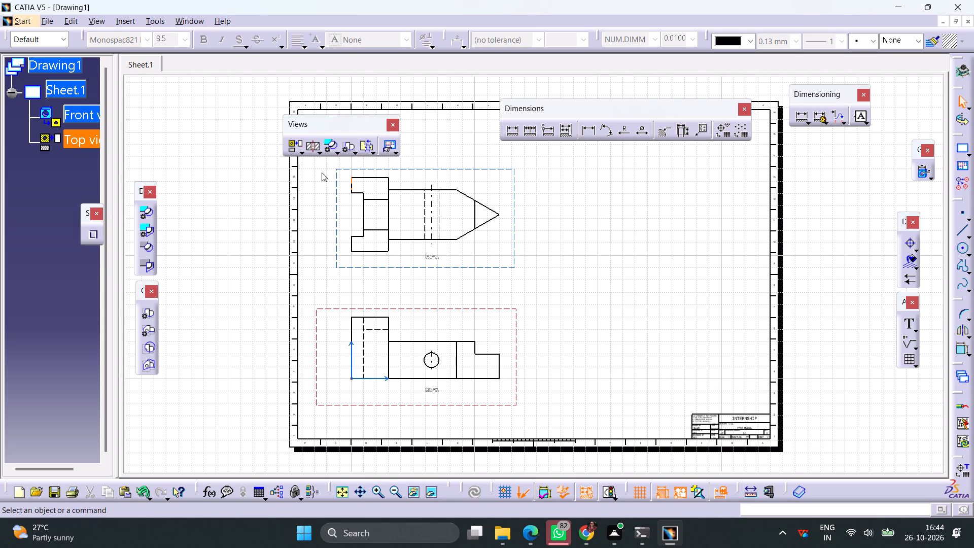
{"action": "left_click_drag", "start_coordinate": [294, 149], "coordinate": [300, 152]}
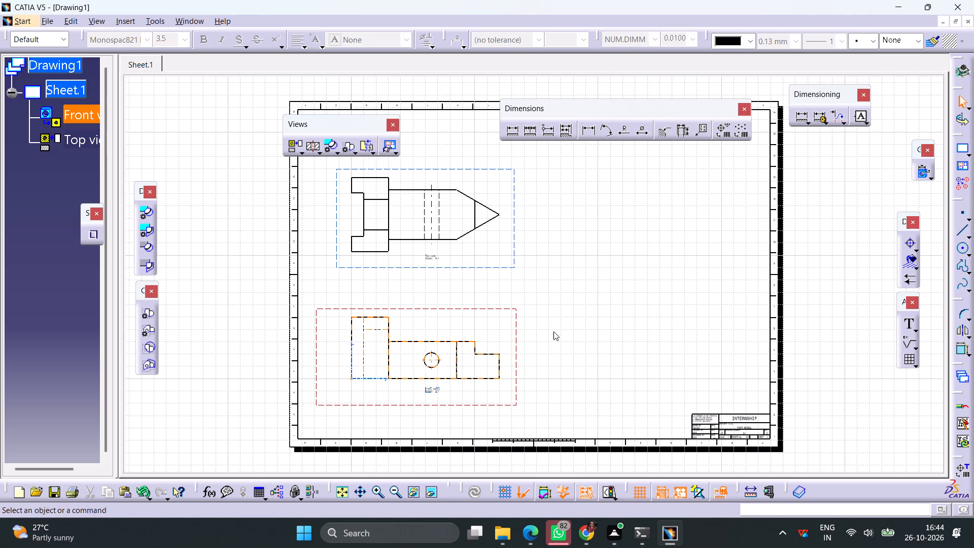
{"action": "left_click", "coordinate": [293, 147]}
{"action": "left_click", "coordinate": [628, 354]}
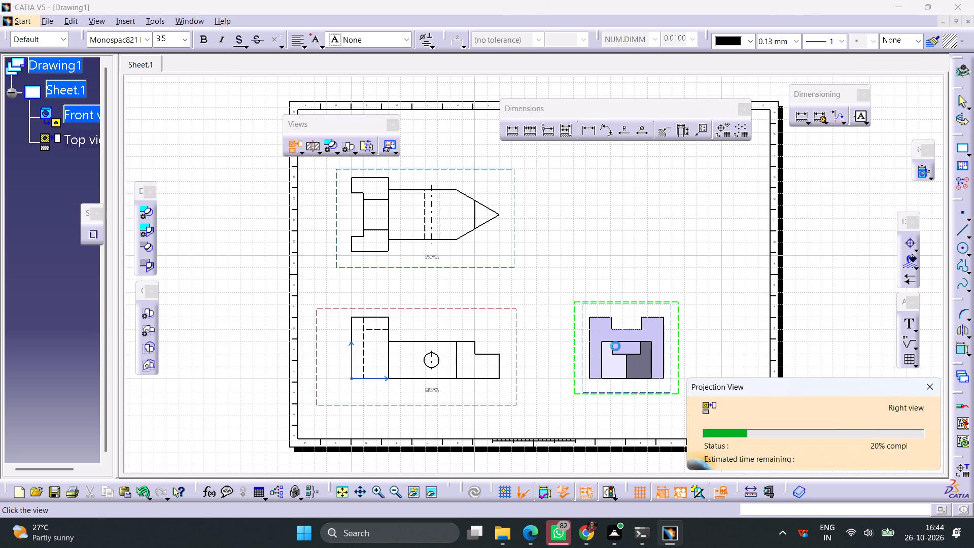
Create an isometric view from the model in Part1.CATPart and place it beside the top view, above the right view.
{"action": "left_click", "coordinate": [302, 153]}
{"action": "left_click", "coordinate": [406, 163]}
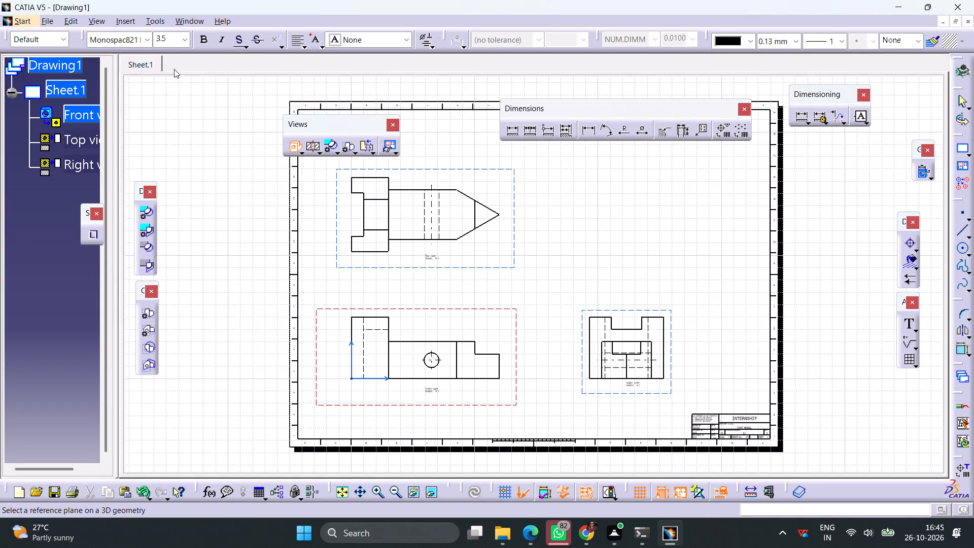
{"action": "left_click", "coordinate": [186, 22]}
{"action": "left_click", "coordinate": [218, 112]}
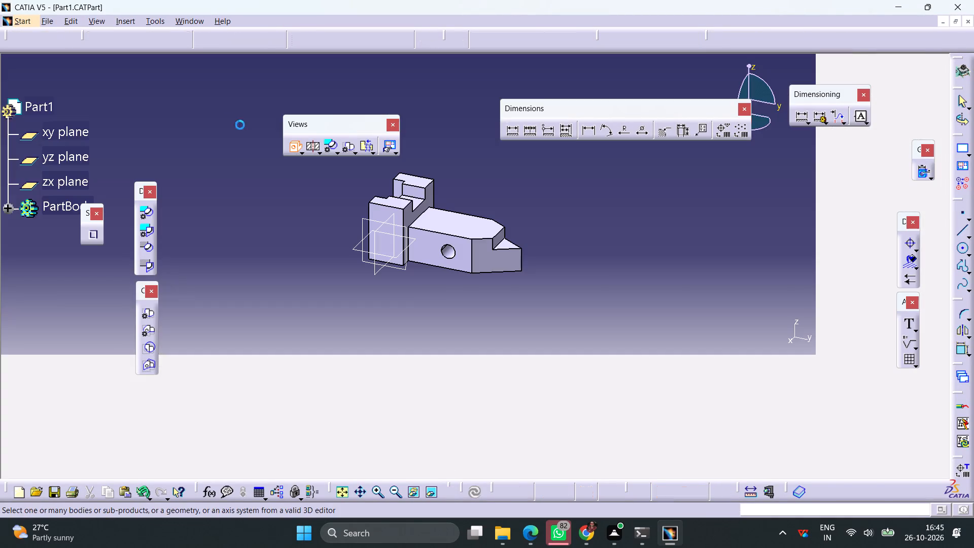
{"action": "left_click", "coordinate": [526, 290]}
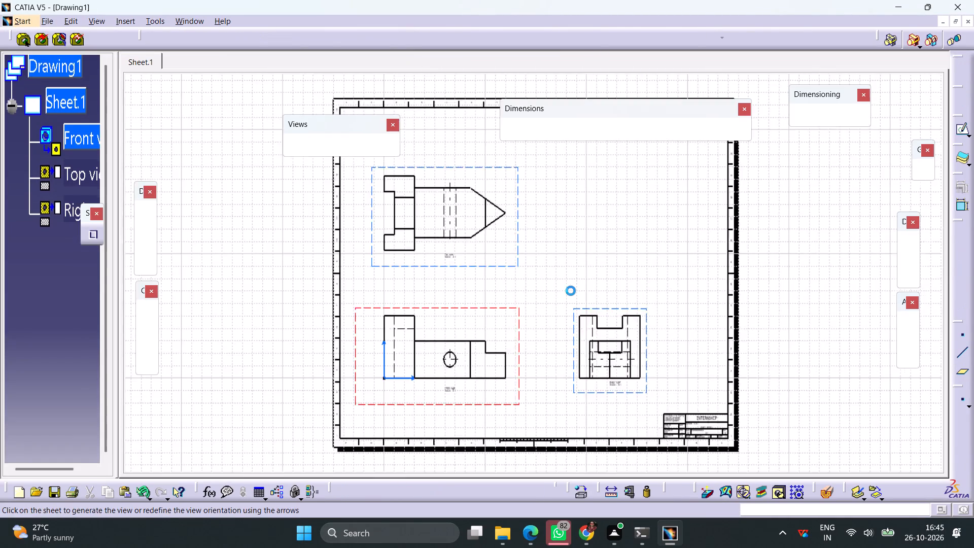
{"action": "middle_click_drag", "start_coordinate": [612, 277], "coordinate": [612, 280], "text": "ctrl"}
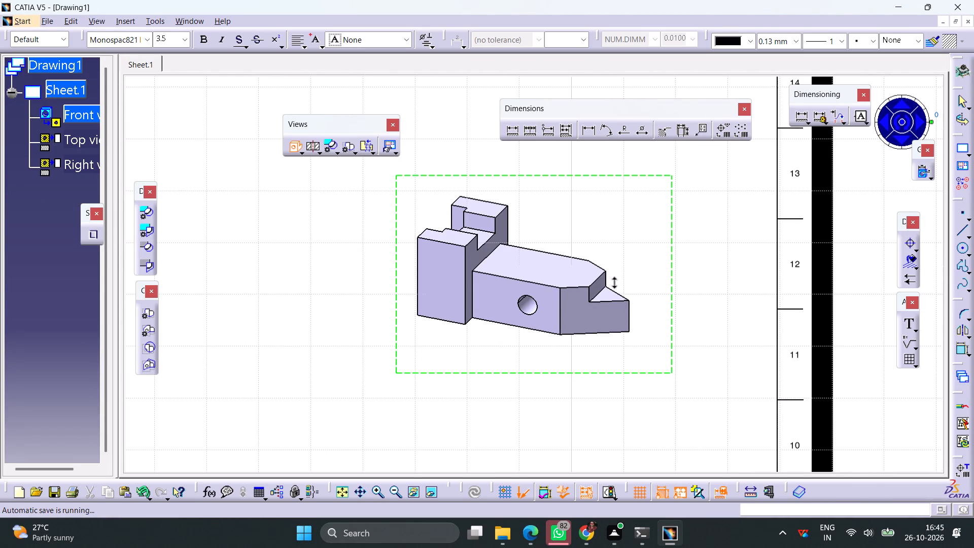
{"action": "middle_click_drag", "start_coordinate": [612, 280], "coordinate": [603, 383], "text": "ctrl"}
{"action": "left_click_drag", "start_coordinate": [526, 295], "coordinate": [500, 298]}
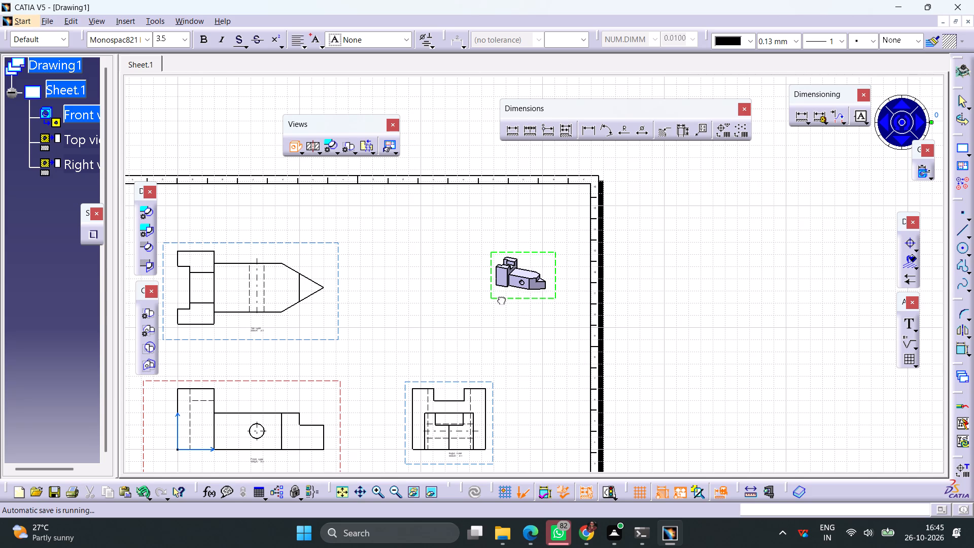
{"action": "left_click_drag", "start_coordinate": [500, 298], "coordinate": [440, 292]}
{"action": "left_click", "coordinate": [449, 313]}
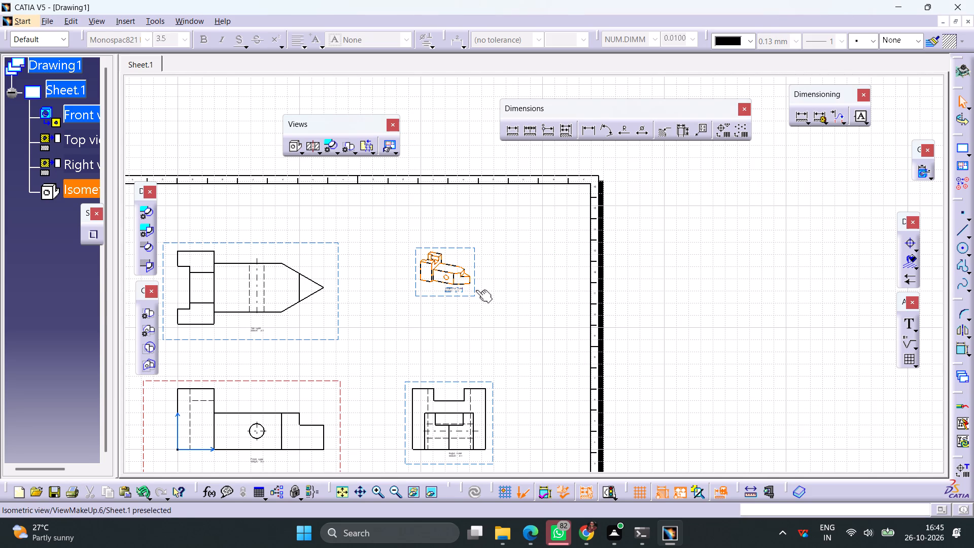
Activate the isometric view and enter a scale of 3:1 in its properties.
{"action": "right_click", "coordinate": [476, 289]}
{"action": "left_click", "coordinate": [539, 442]}
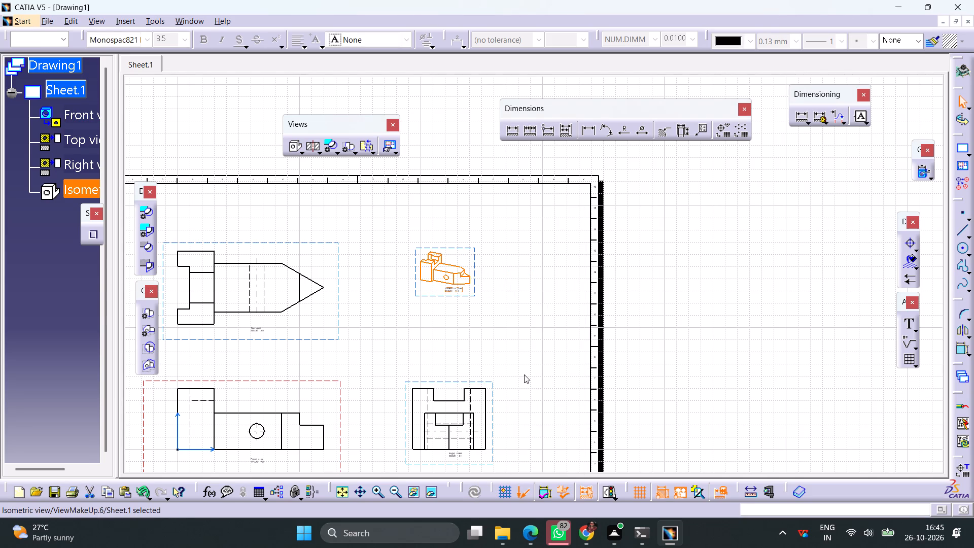
{"action": "right_click", "coordinate": [475, 280]}
{"action": "left_click", "coordinate": [523, 290]}
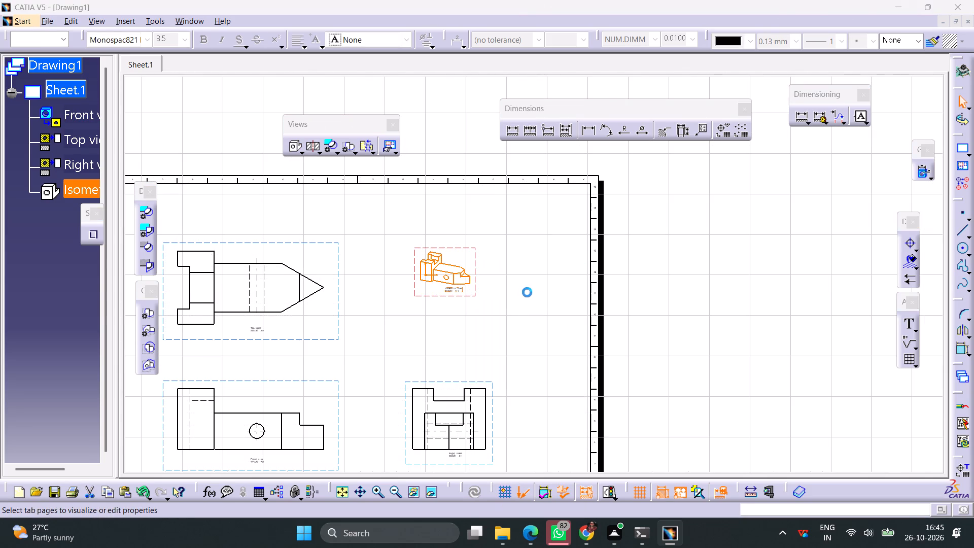
{"action": "key", "text": "Right"}
{"action": "key", "text": "BackSpace"}
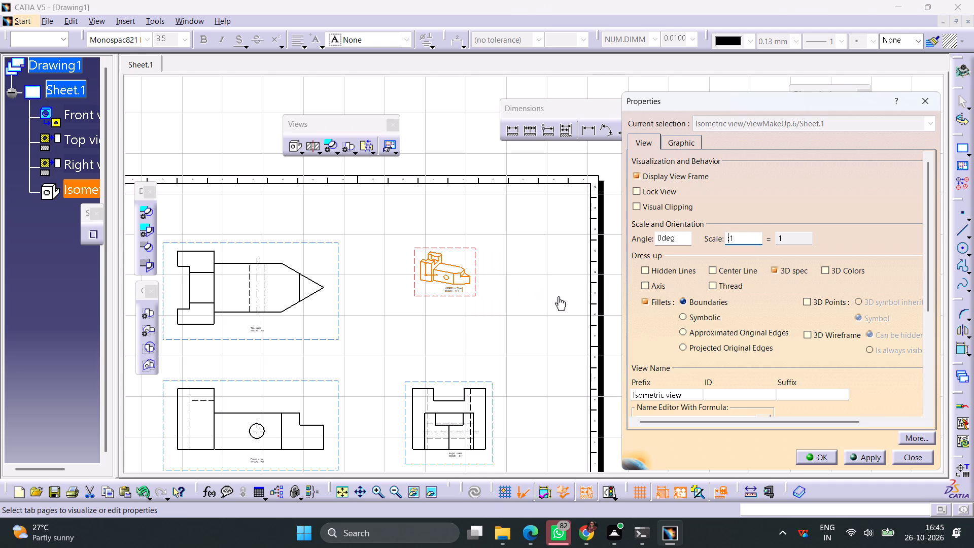
{"action": "key", "text": "3"}
Set the isometric view's generation mode to Raster.
{"action": "scroll", "coordinate": [677, 315], "scroll_direction": "down", "scroll_amount": 4}
{"action": "scroll", "coordinate": [729, 346], "scroll_direction": "down", "scroll_amount": 5}
{"action": "scroll", "coordinate": [796, 380], "scroll_direction": "down", "scroll_amount": 4}
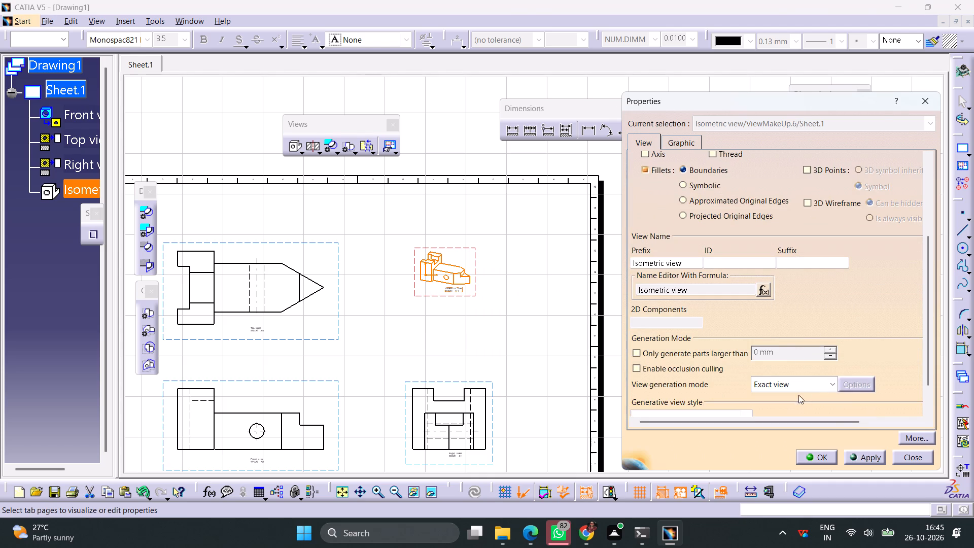
{"action": "left_click", "coordinate": [808, 386]}
{"action": "left_click", "coordinate": [770, 442]}
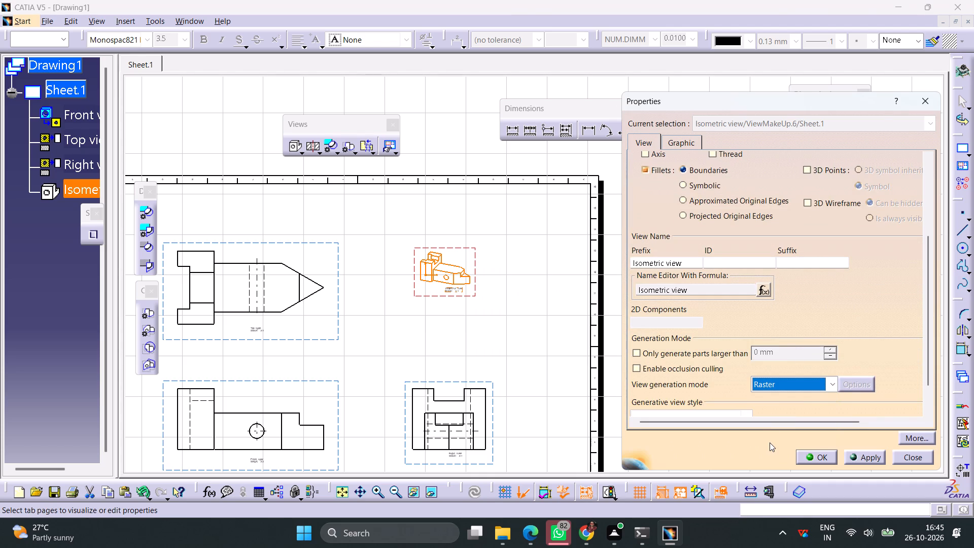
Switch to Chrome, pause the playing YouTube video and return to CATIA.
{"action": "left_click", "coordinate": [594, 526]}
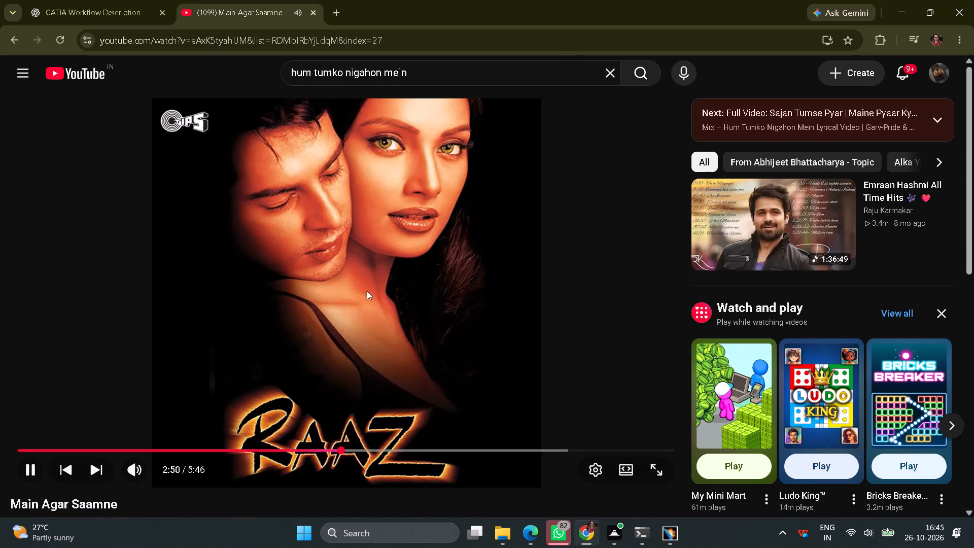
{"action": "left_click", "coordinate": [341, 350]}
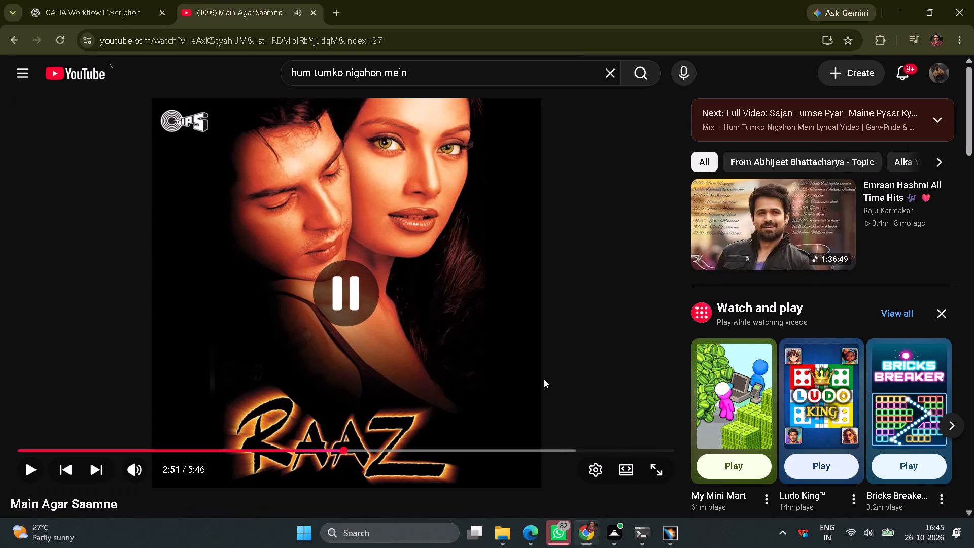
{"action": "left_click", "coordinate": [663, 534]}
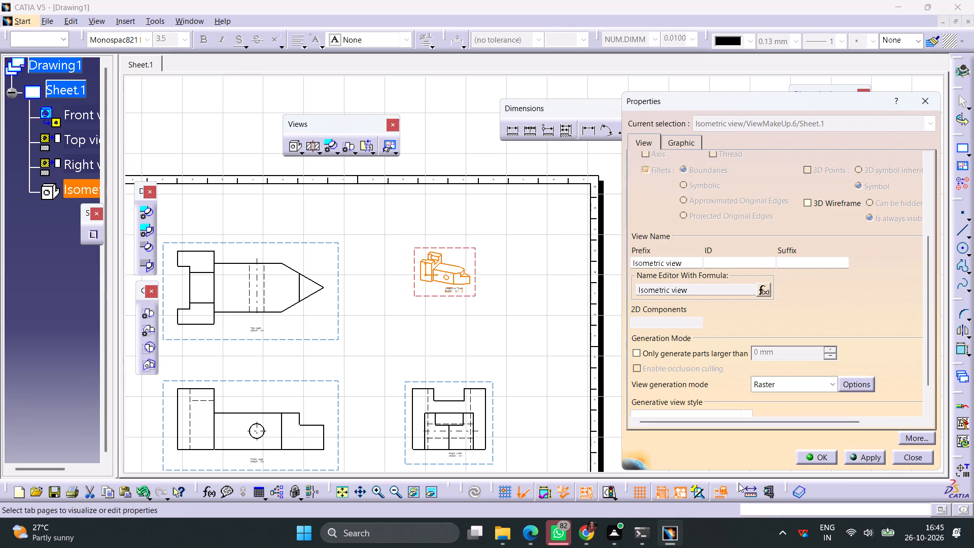
Set the raster mode to Shading with edges with High quality for visualization, and apply the isometric view's properties.
{"action": "left_click", "coordinate": [858, 386]}
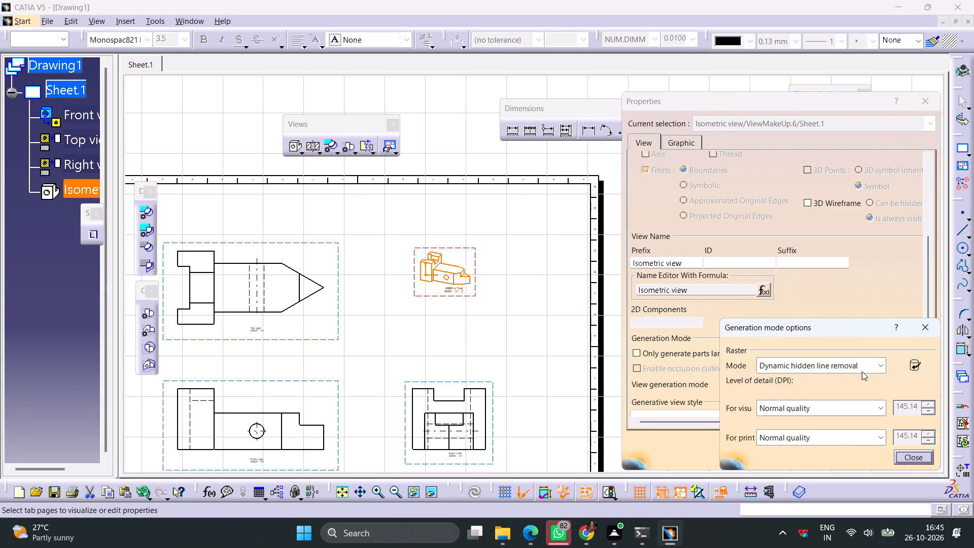
{"action": "left_click", "coordinate": [868, 368]}
{"action": "left_click", "coordinate": [795, 413]}
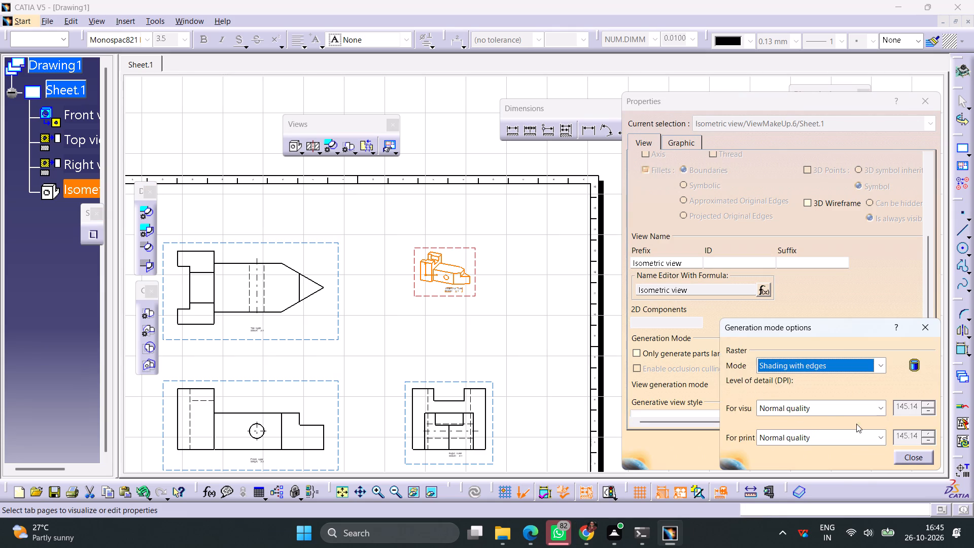
{"action": "left_click", "coordinate": [883, 414]}
{"action": "left_click", "coordinate": [801, 443]}
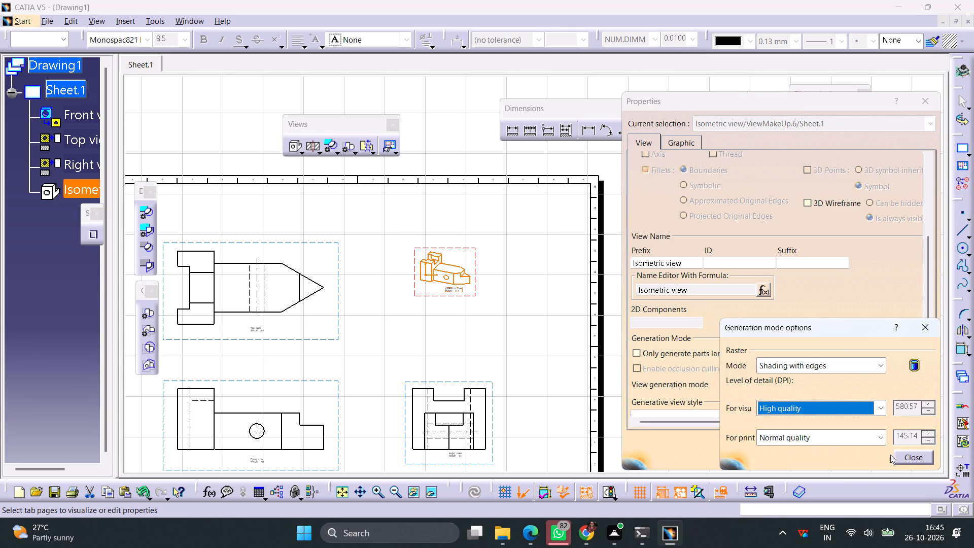
{"action": "left_click", "coordinate": [907, 455]}
{"action": "left_click", "coordinate": [868, 461]}
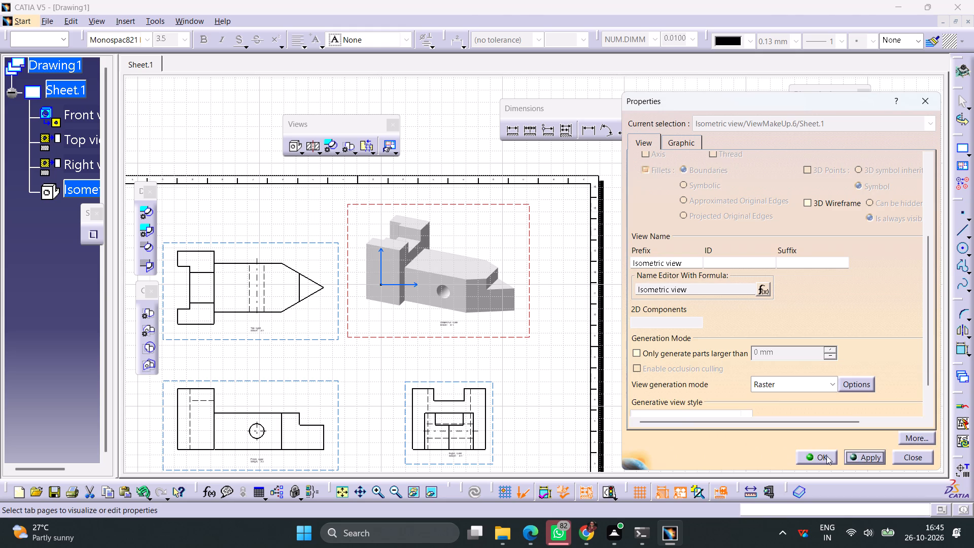
{"action": "left_click", "coordinate": [824, 455]}
Move the isometric view away from the top view, toward the sheet's upper-right corner.
{"action": "middle_click_drag", "start_coordinate": [575, 325], "coordinate": [568, 358], "text": "ctrl"}
{"action": "middle_click_drag", "start_coordinate": [559, 360], "coordinate": [642, 353]}
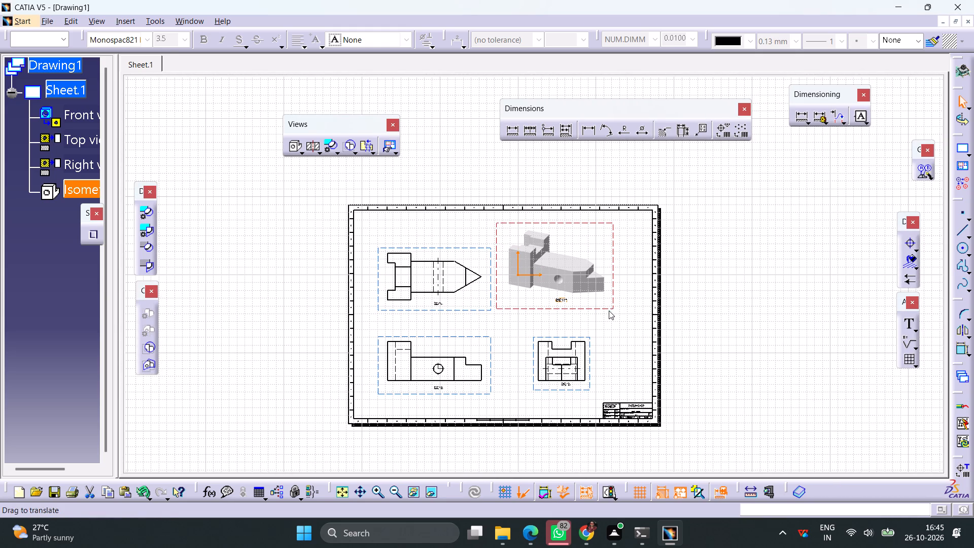
{"action": "left_click_drag", "start_coordinate": [605, 307], "coordinate": [626, 315]}
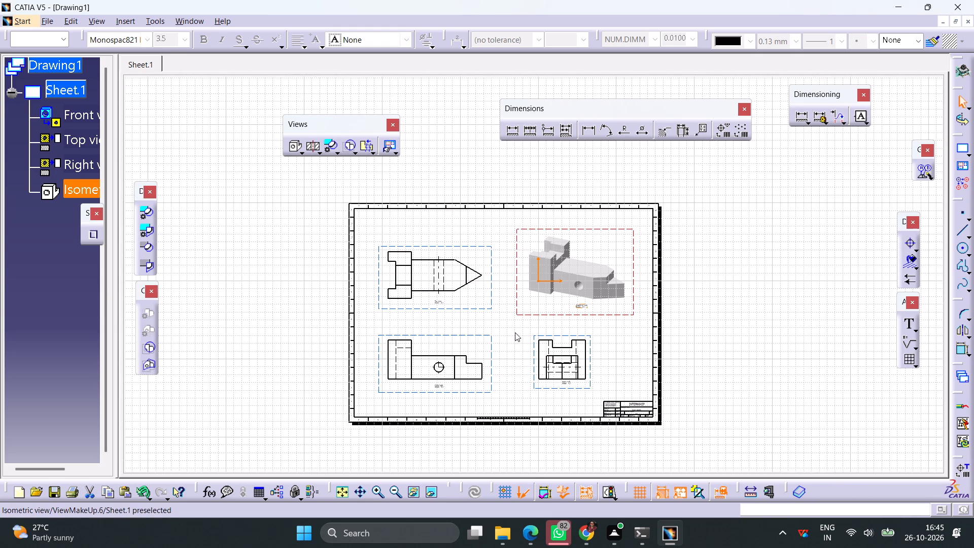
{"action": "left_click", "coordinate": [515, 332]}
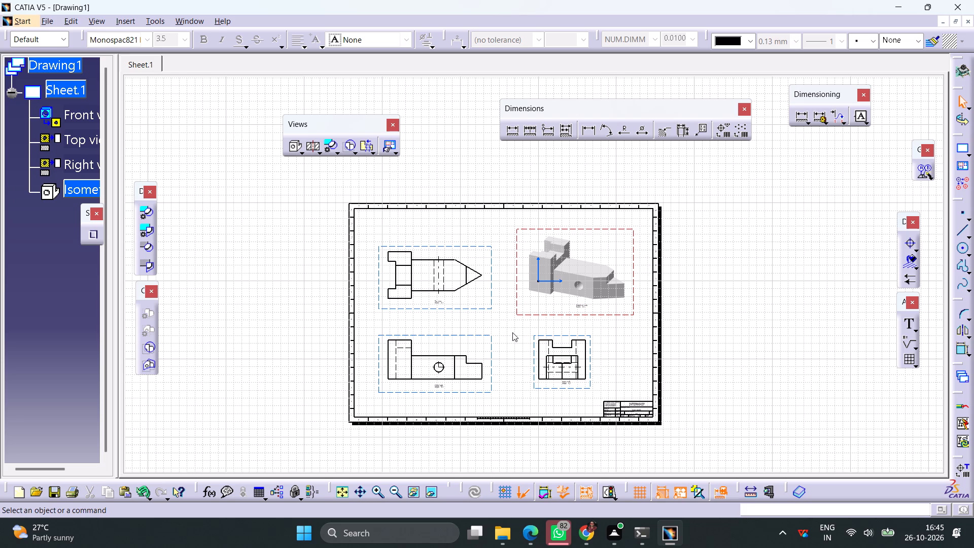
Dimension the front view's overall height beside the tall block's outer edge, with 10 mm dimension text.
{"action": "left_click", "coordinate": [513, 332]}
{"action": "middle_click_drag", "start_coordinate": [524, 364], "coordinate": [526, 324], "text": "ctrl"}
{"action": "middle_click_drag", "start_coordinate": [505, 401], "coordinate": [516, 390]}
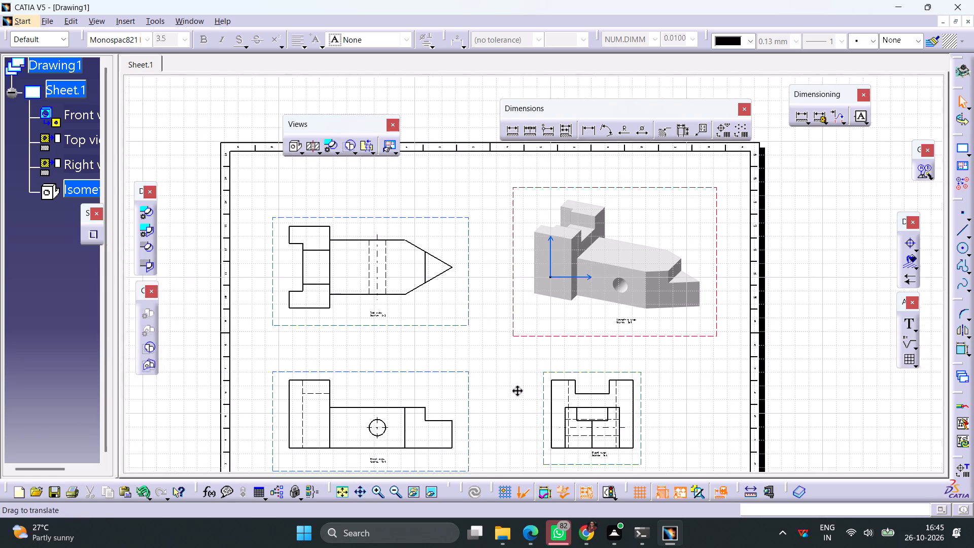
{"action": "middle_click_drag", "start_coordinate": [516, 390], "coordinate": [575, 320]}
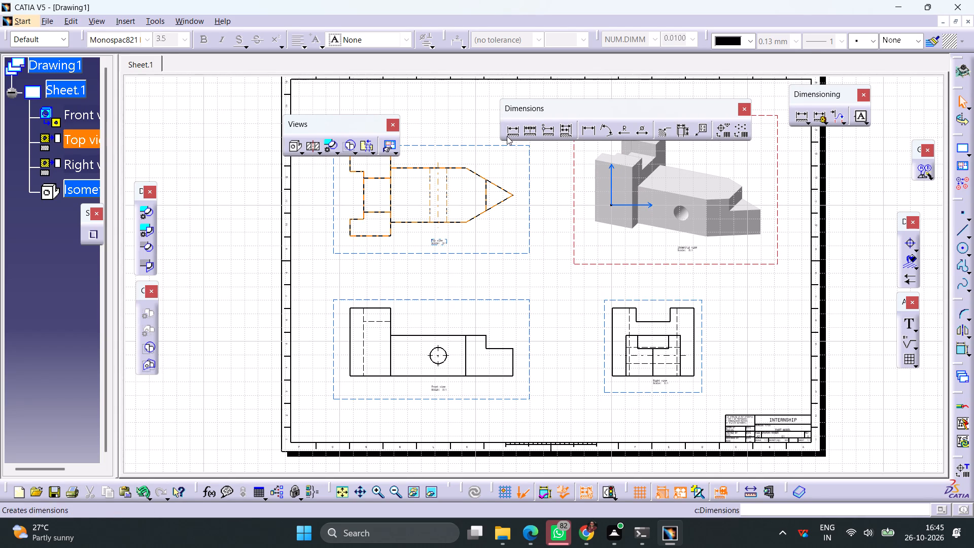
{"action": "left_click", "coordinate": [507, 136]}
{"action": "left_click", "coordinate": [350, 345]}
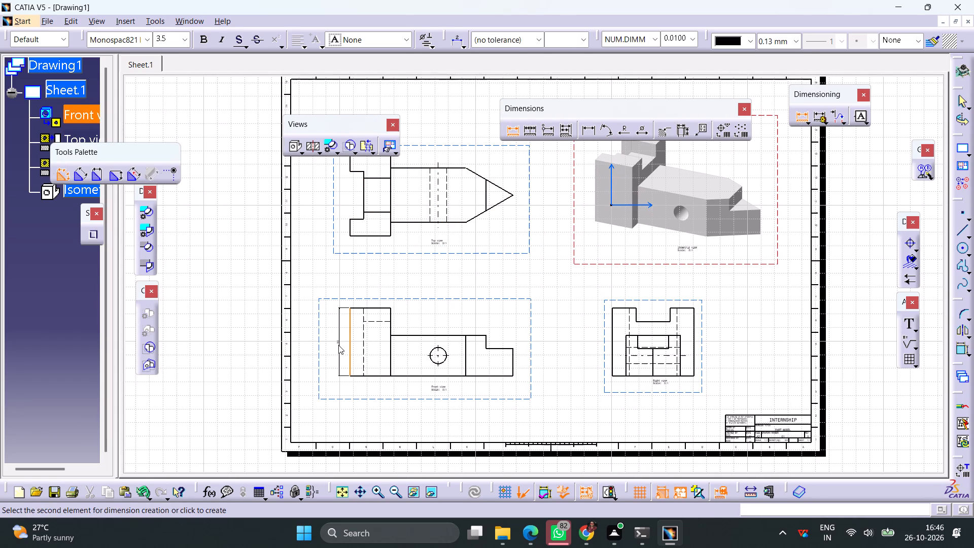
{"action": "left_click", "coordinate": [338, 345]}
{"action": "left_click", "coordinate": [187, 39]}
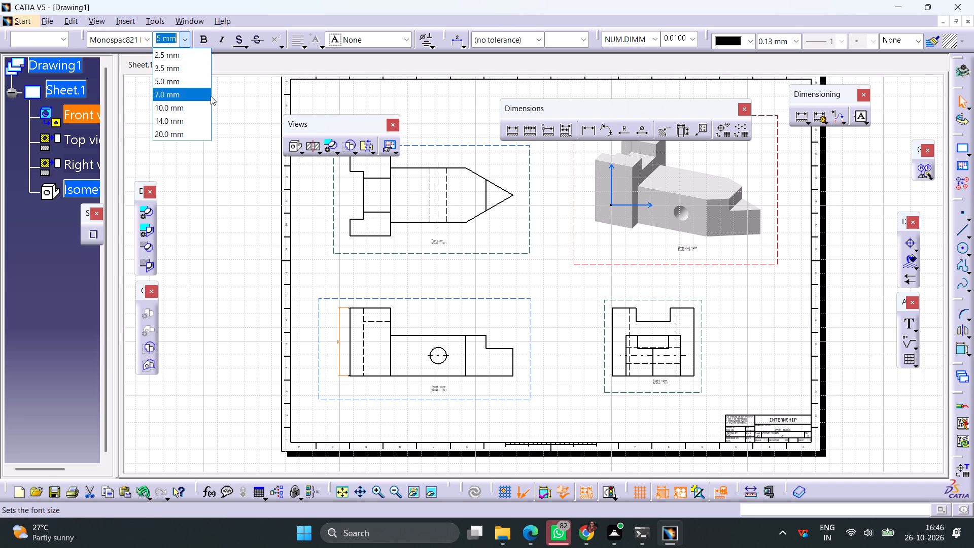
{"action": "left_click", "coordinate": [184, 95]}
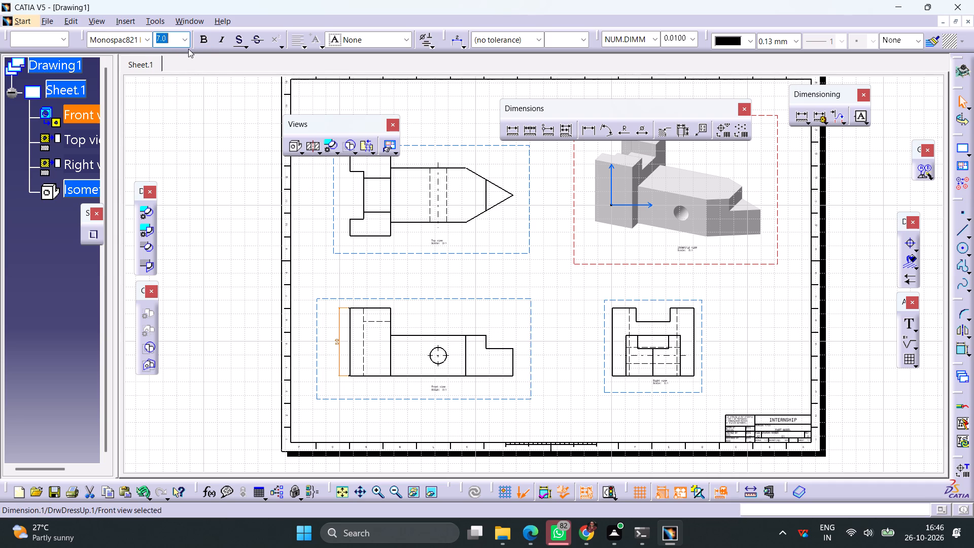
{"action": "left_click", "coordinate": [186, 45]}
{"action": "left_click", "coordinate": [183, 102]}
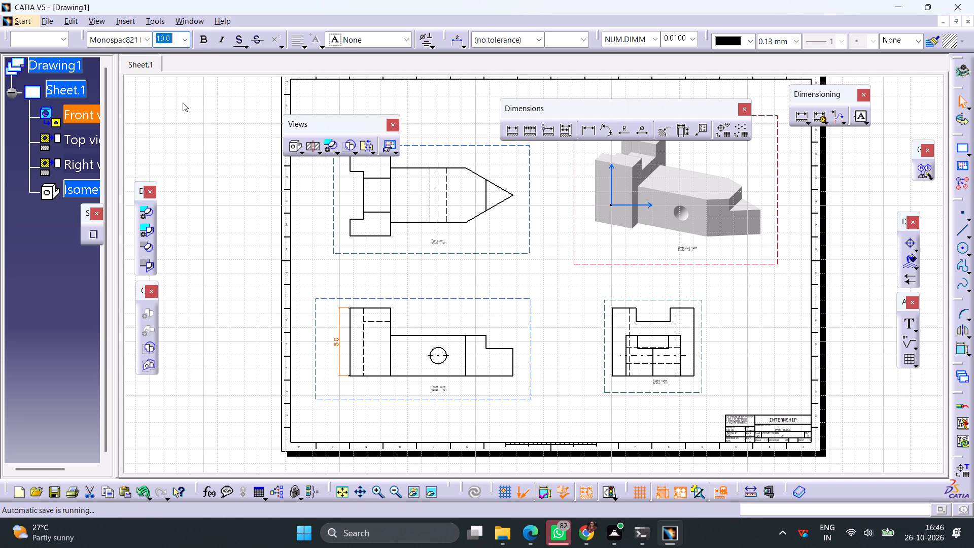
{"action": "left_click", "coordinate": [454, 318]}
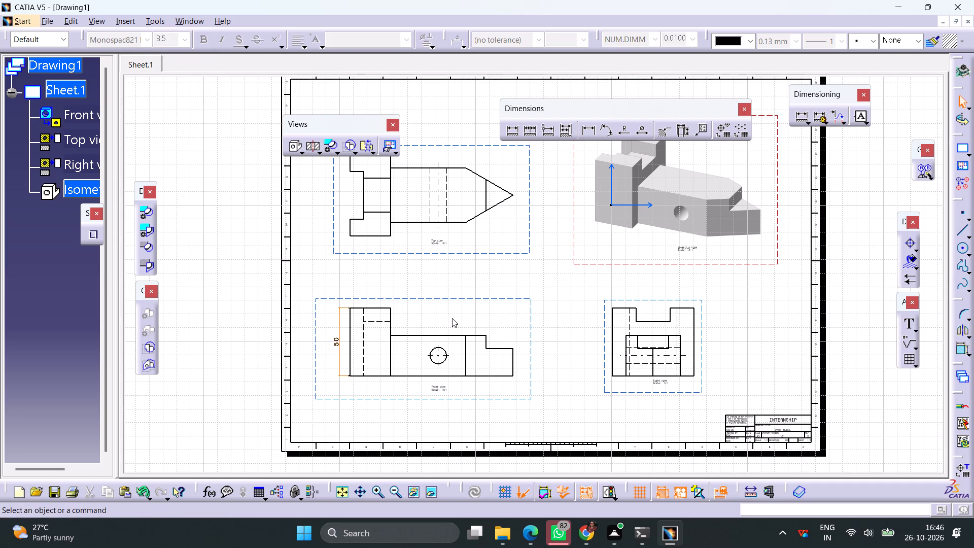
Dimension the tall block's width below the front view and set the dimension text to 10 mm.
{"action": "left_click", "coordinate": [517, 129]}
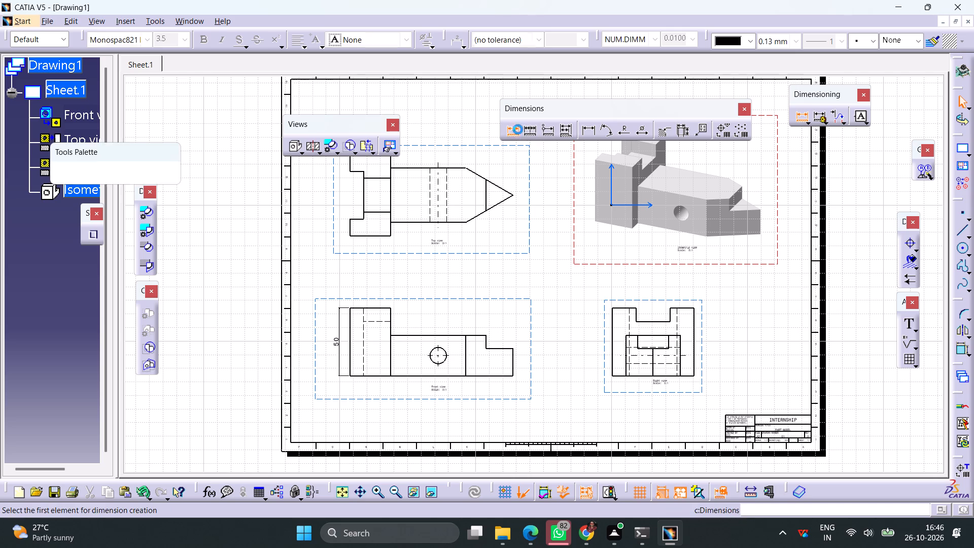
{"action": "left_click", "coordinate": [390, 352]}
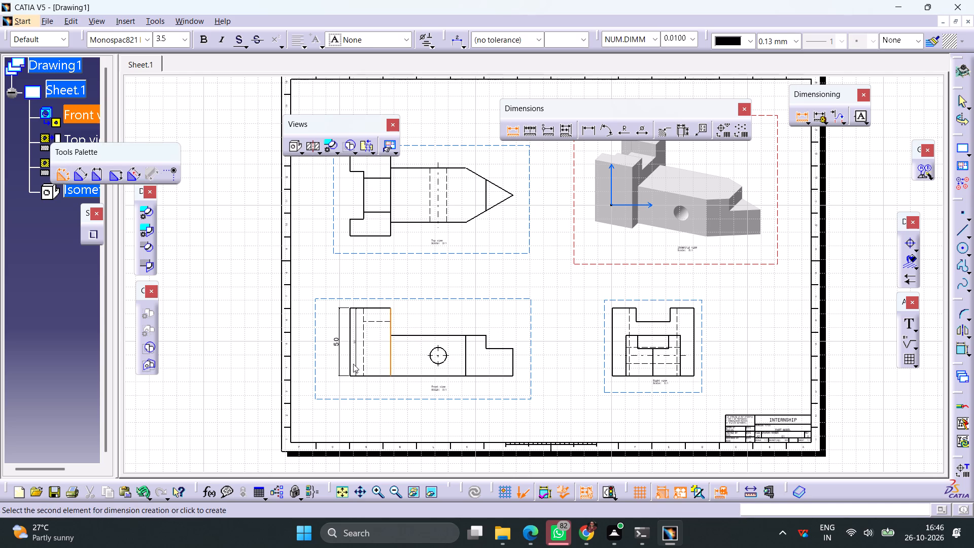
{"action": "left_click", "coordinate": [351, 367]}
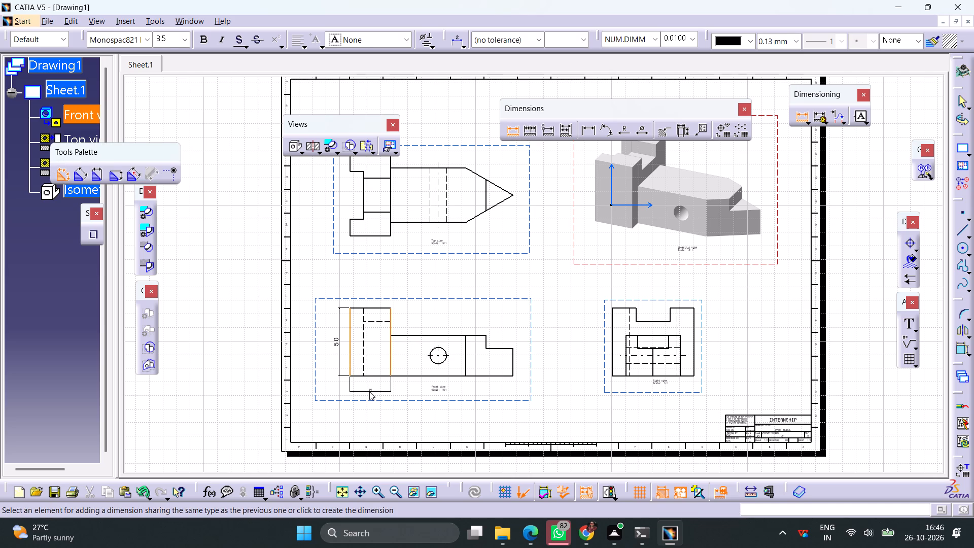
{"action": "left_click", "coordinate": [369, 391]}
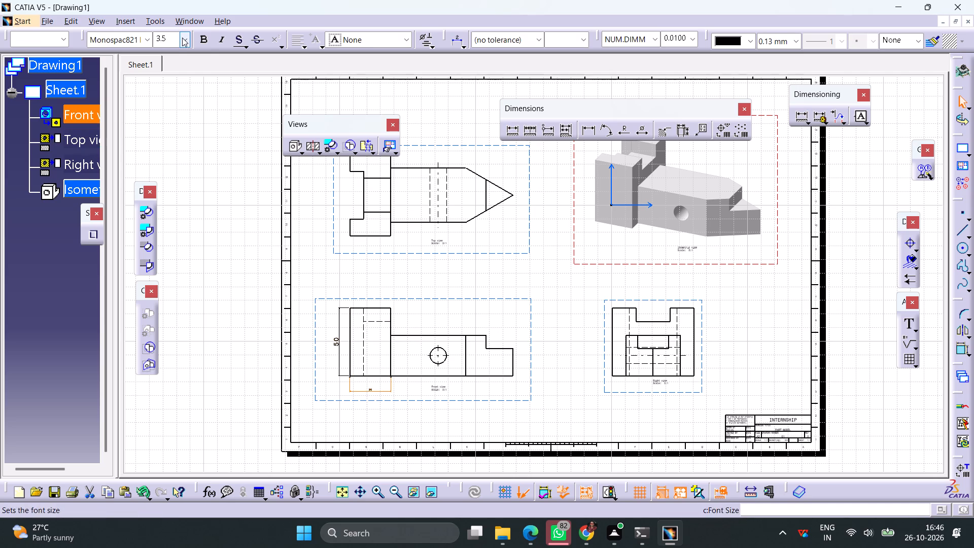
{"action": "left_click", "coordinate": [182, 38]}
{"action": "left_click", "coordinate": [185, 108]}
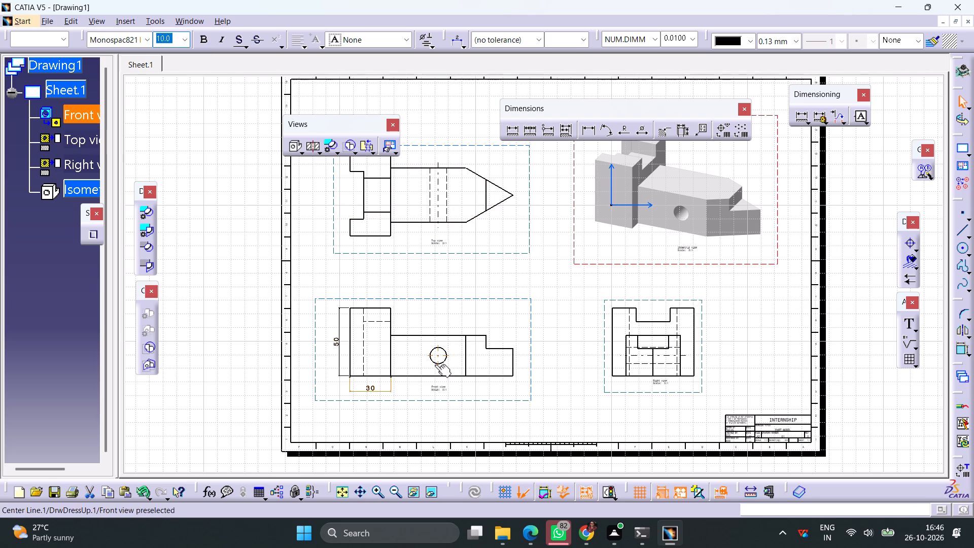
Enlarge the front view's name and scale label to 14 mm text and move it lower, clear of the dimensions.
{"action": "left_click", "coordinate": [434, 390]}
{"action": "left_click", "coordinate": [184, 42]}
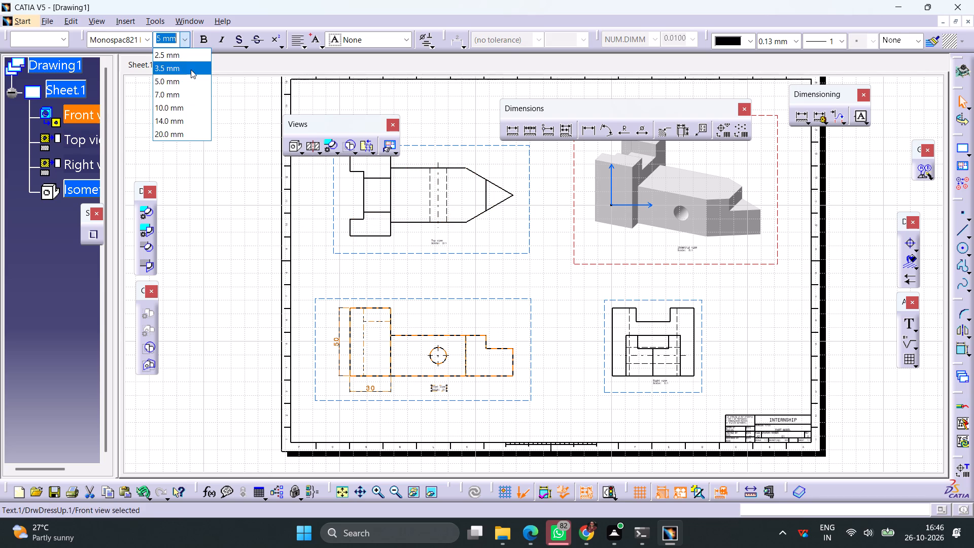
{"action": "left_click", "coordinate": [178, 124]}
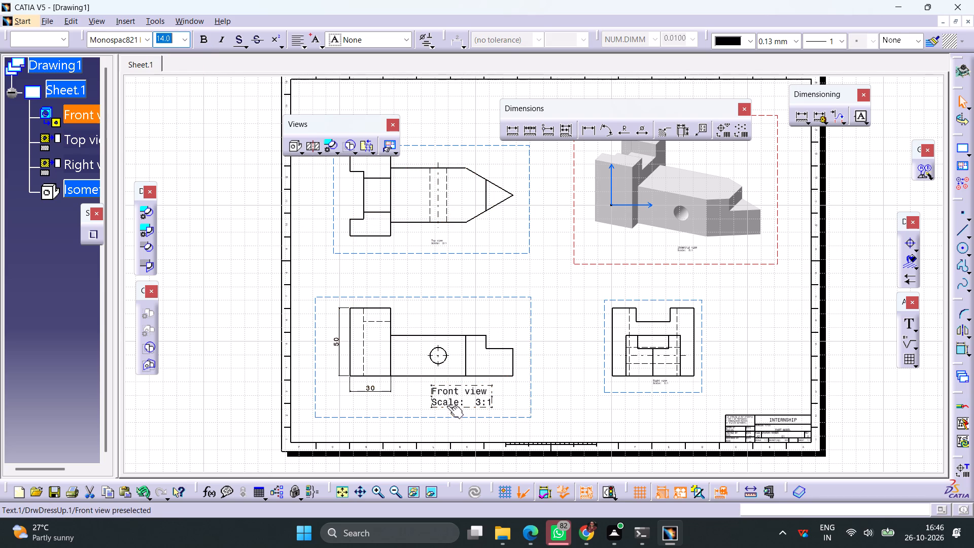
{"action": "left_click_drag", "start_coordinate": [447, 403], "coordinate": [407, 416]}
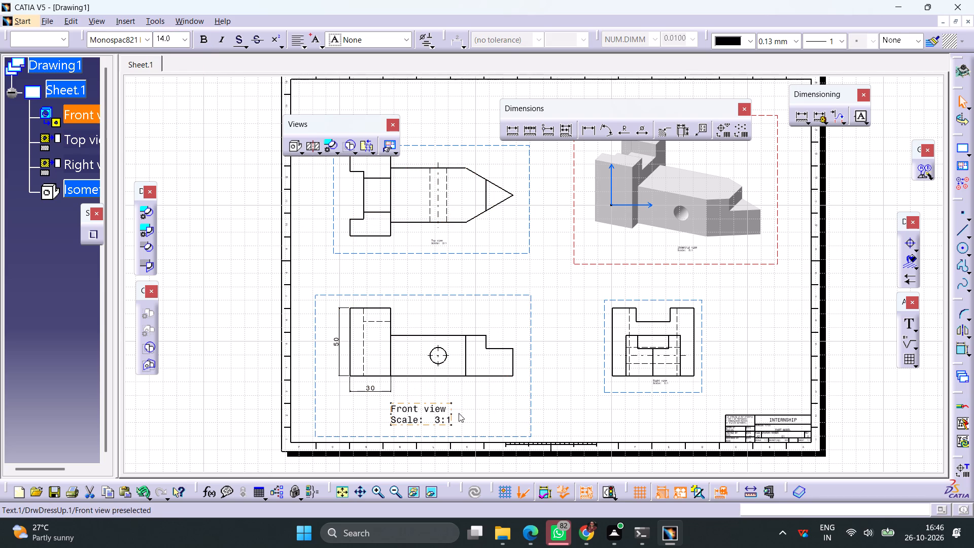
Dimension the front view's overall length between its outer vertical edges, below the block-width dimension, with 10 mm text.
{"action": "left_click", "coordinate": [513, 132]}
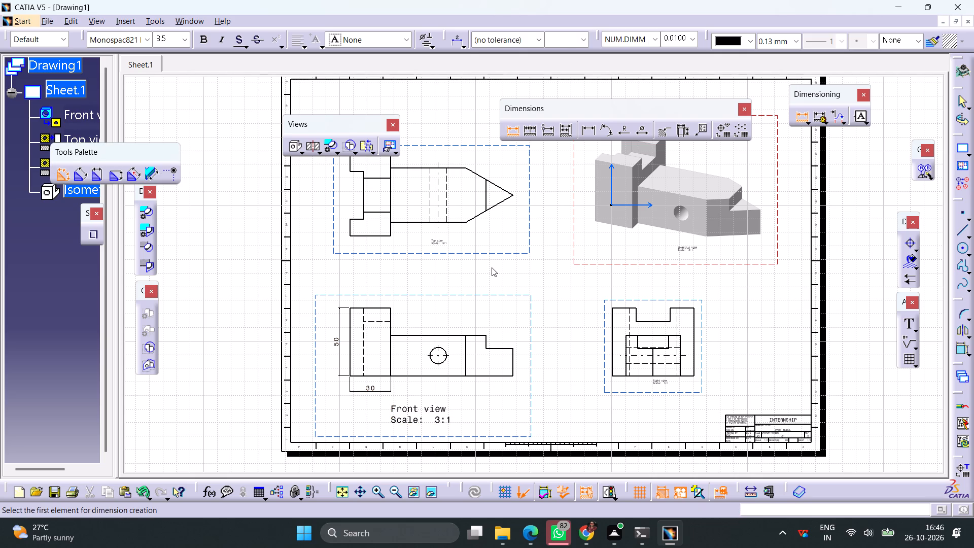
{"action": "left_click", "coordinate": [512, 366]}
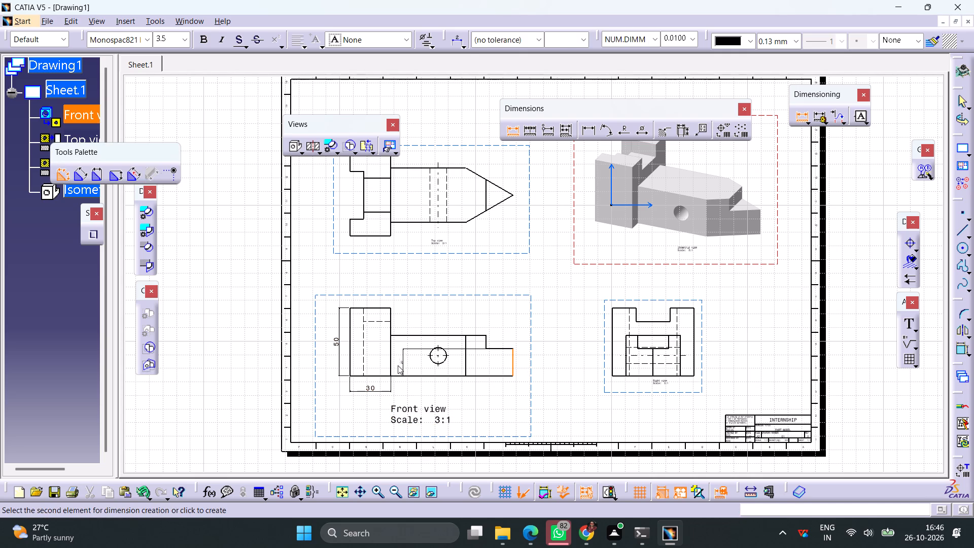
{"action": "left_click", "coordinate": [350, 355]}
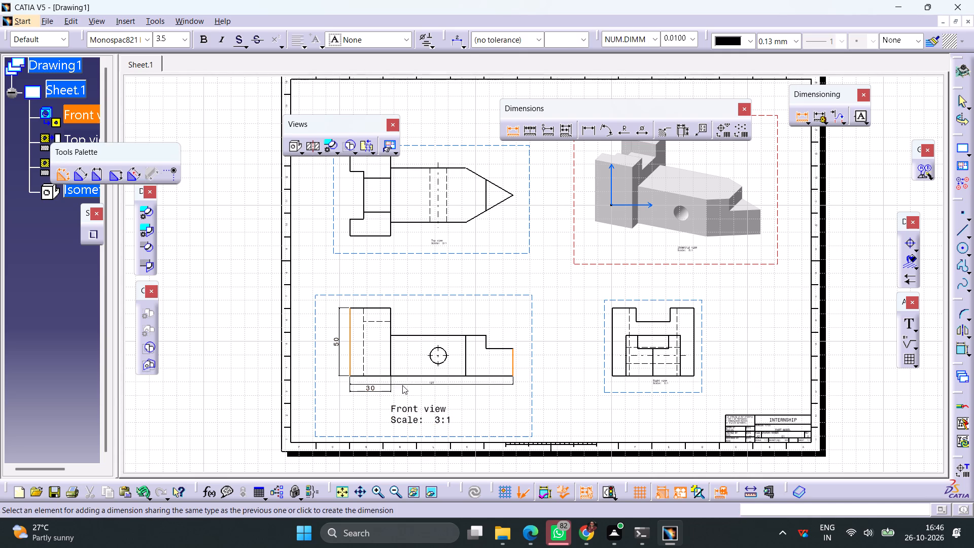
{"action": "left_click", "coordinate": [422, 400]}
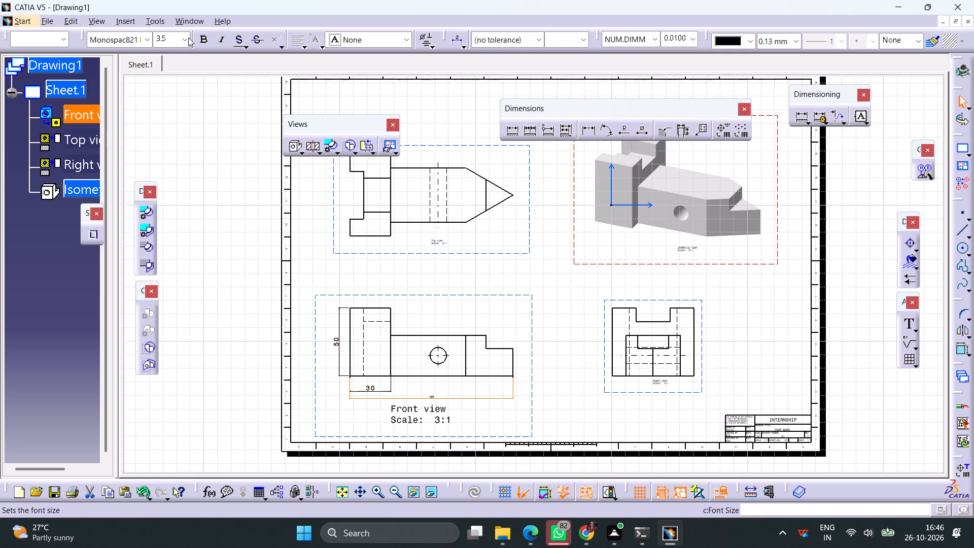
{"action": "left_click", "coordinate": [188, 38]}
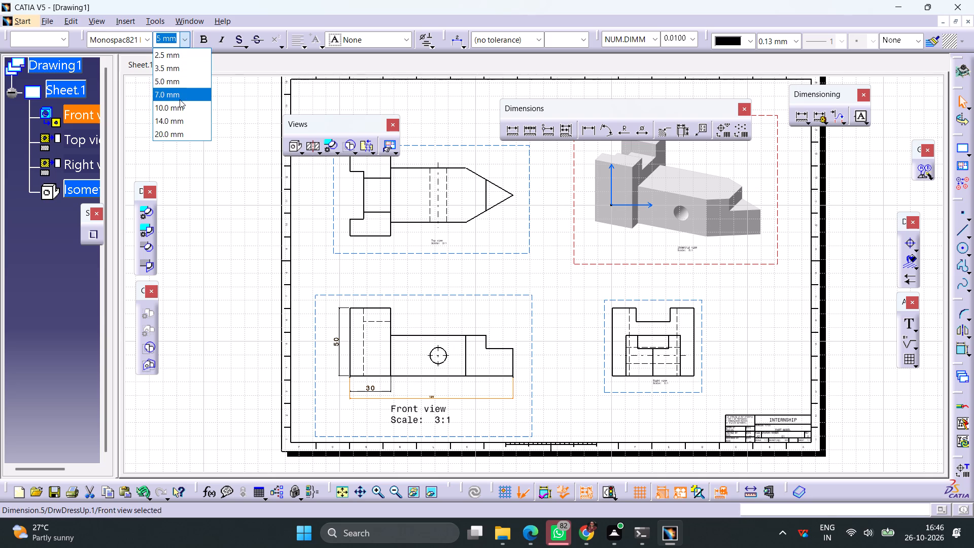
{"action": "left_click", "coordinate": [180, 109]}
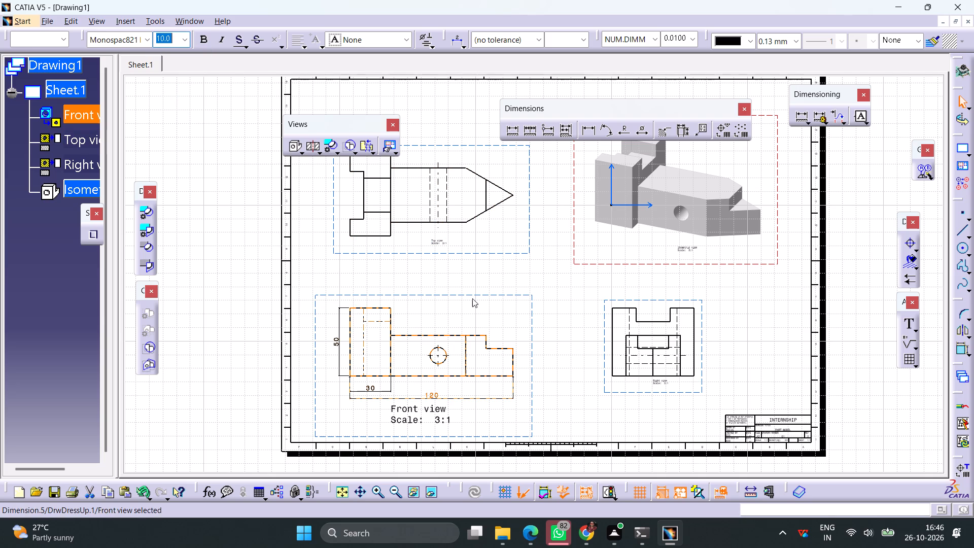
{"action": "left_click", "coordinate": [474, 302]}
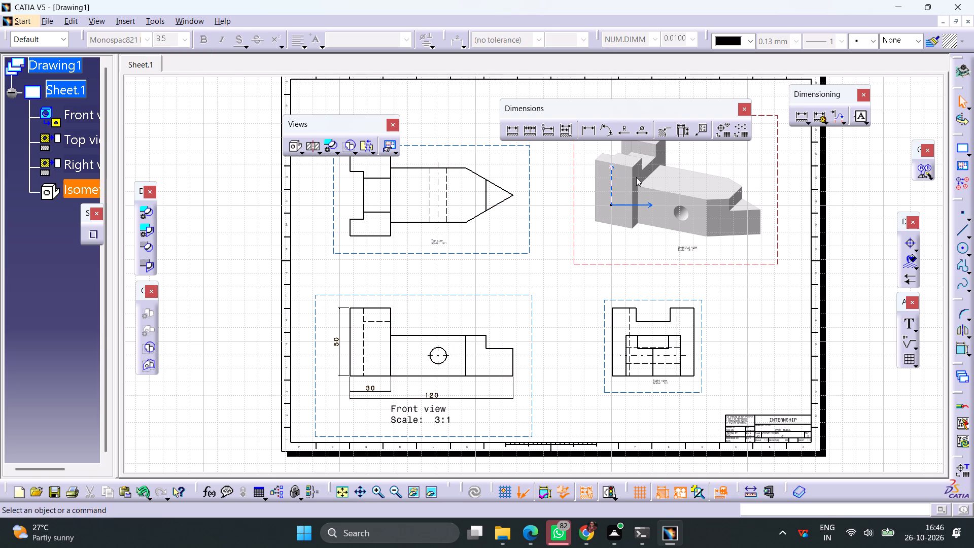
Dimension the height of the front view's low stepped end beside its outer edge, with 10 mm text.
{"action": "left_click", "coordinate": [513, 129]}
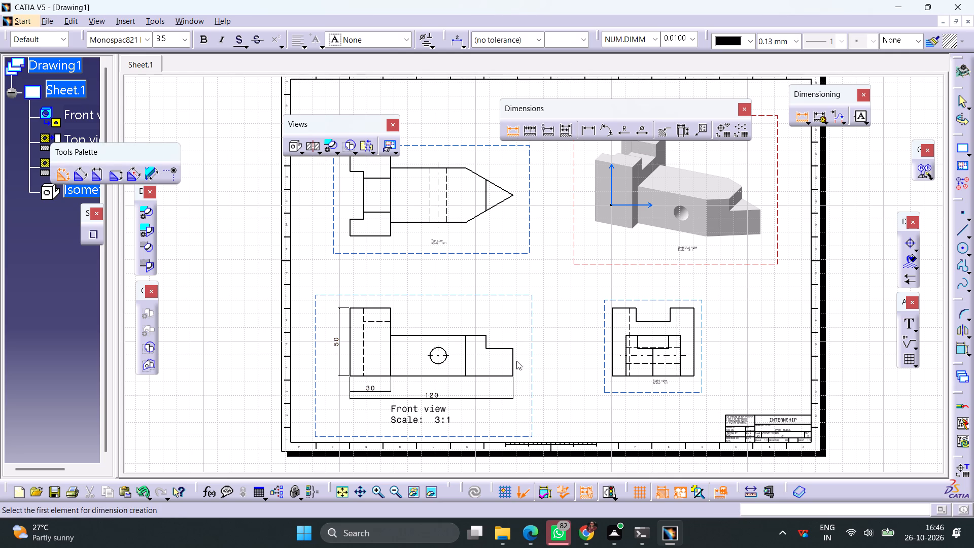
{"action": "left_click", "coordinate": [515, 362]}
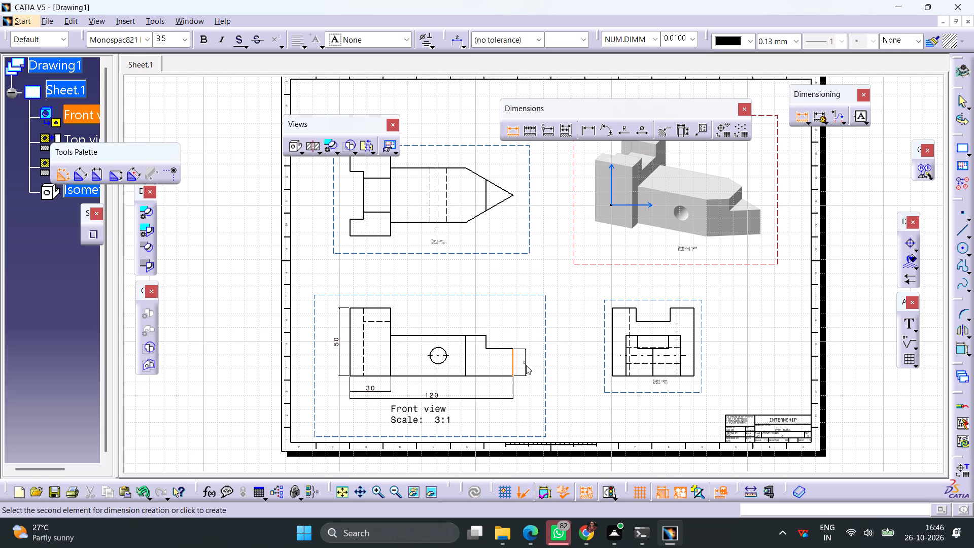
{"action": "left_click", "coordinate": [526, 365]}
{"action": "left_click", "coordinate": [187, 39]}
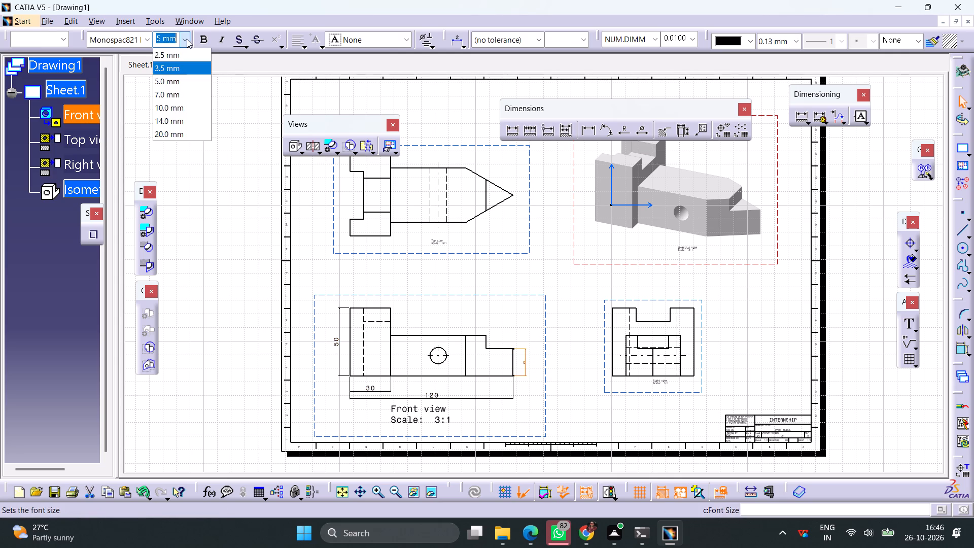
{"action": "left_click", "coordinate": [197, 109]}
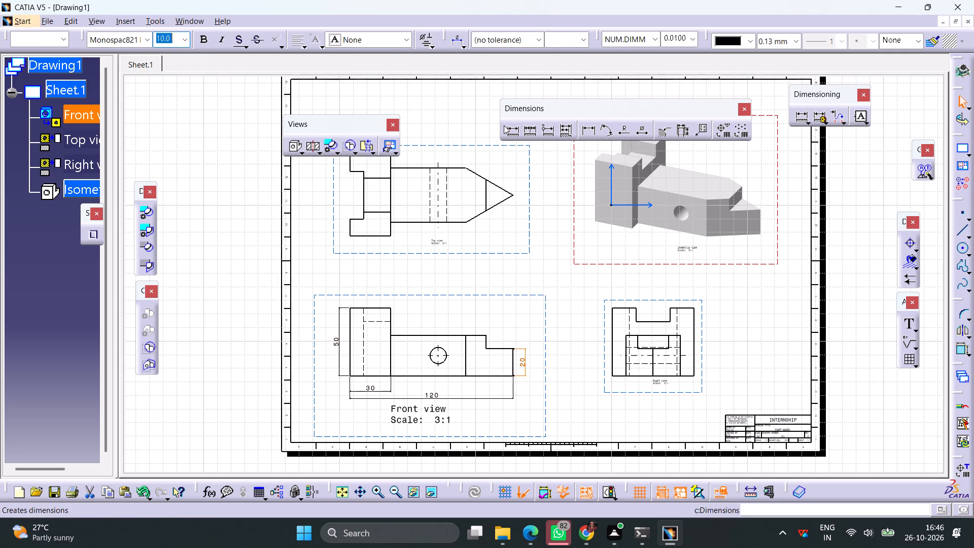
Dimension the small vertical step edge above the low end of the front view, with 10 mm text.
{"action": "left_click", "coordinate": [514, 128]}
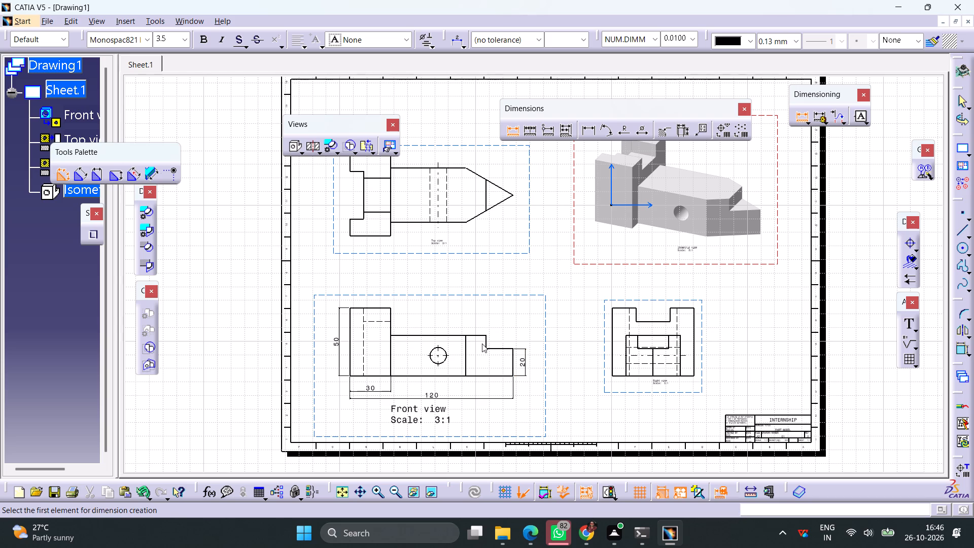
{"action": "left_click", "coordinate": [488, 343]}
{"action": "left_click", "coordinate": [531, 342]}
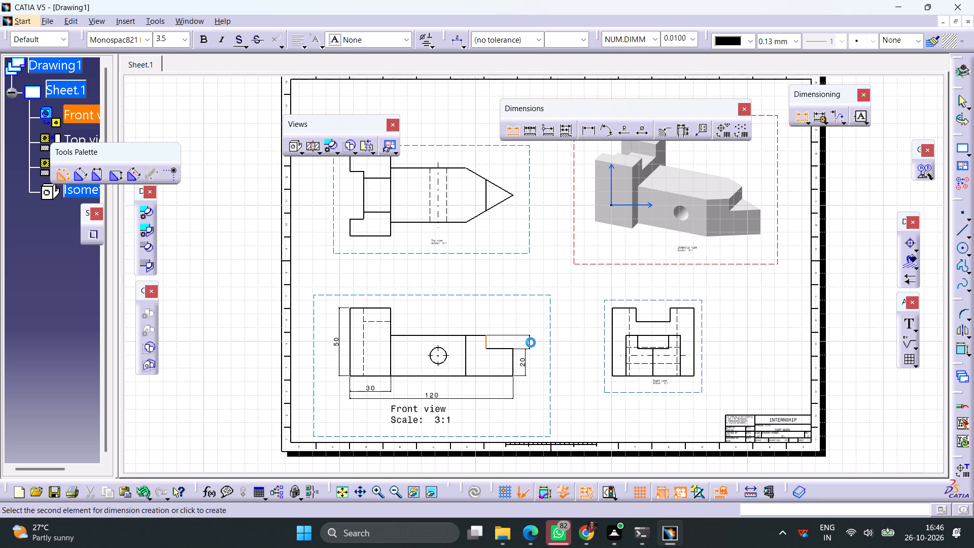
{"action": "left_click", "coordinate": [183, 38]}
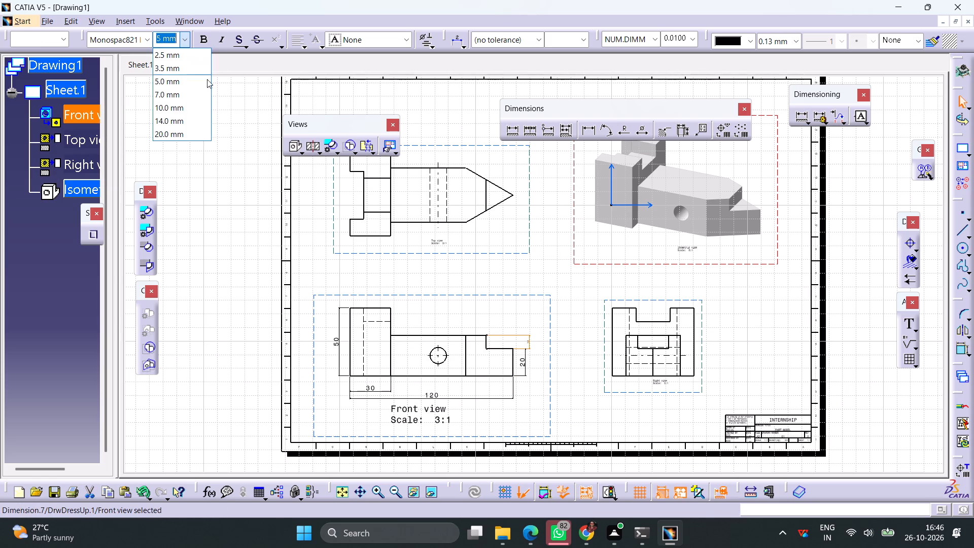
{"action": "left_click", "coordinate": [193, 105]}
{"action": "left_click", "coordinate": [472, 305]}
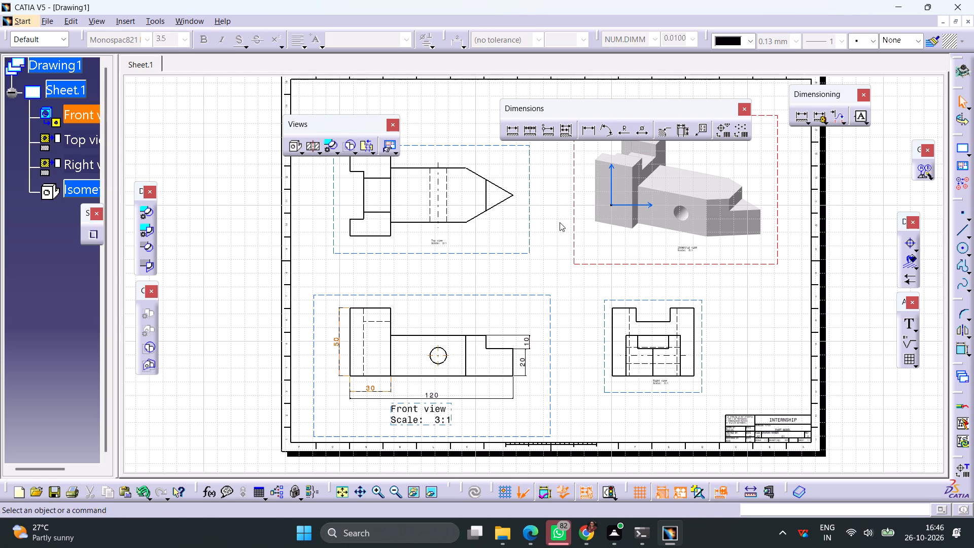
Add a diameter dimension to the front view's hole, placed above the body, with 10 mm text.
{"action": "left_click", "coordinate": [641, 130]}
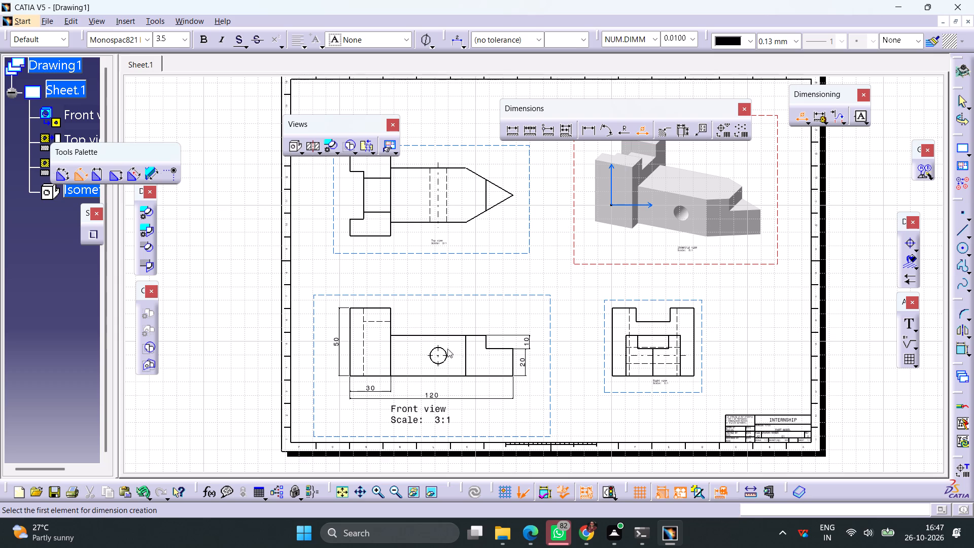
{"action": "left_click", "coordinate": [447, 352]}
{"action": "left_click", "coordinate": [457, 315]}
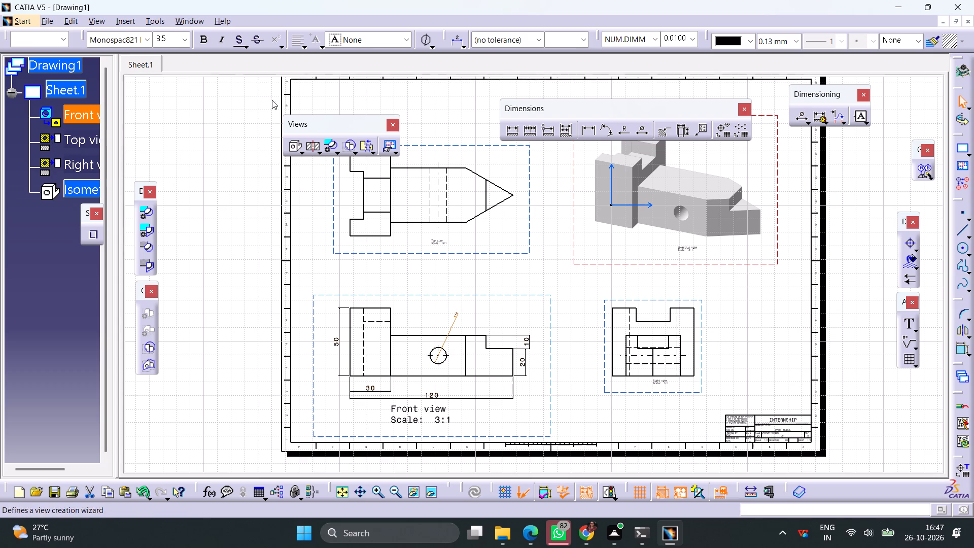
{"action": "left_click", "coordinate": [186, 42]}
{"action": "left_click", "coordinate": [198, 106]}
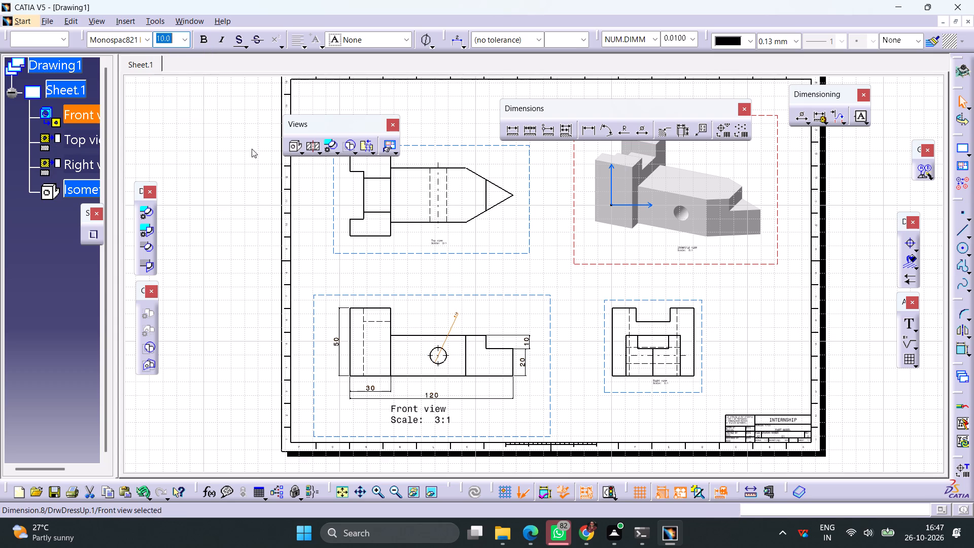
{"action": "left_click", "coordinate": [424, 315]}
Dimension the front view's horizontal distance from the block's inner vertical edge to the hole centre, above the body, with 10 mm text.
{"action": "left_click", "coordinate": [507, 129]}
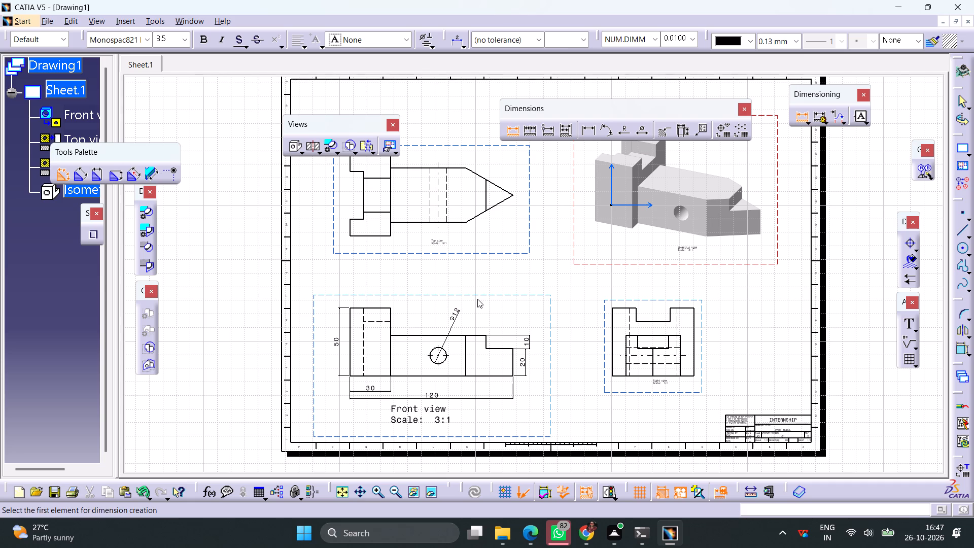
{"action": "left_click", "coordinate": [393, 360]}
{"action": "left_click", "coordinate": [439, 357]}
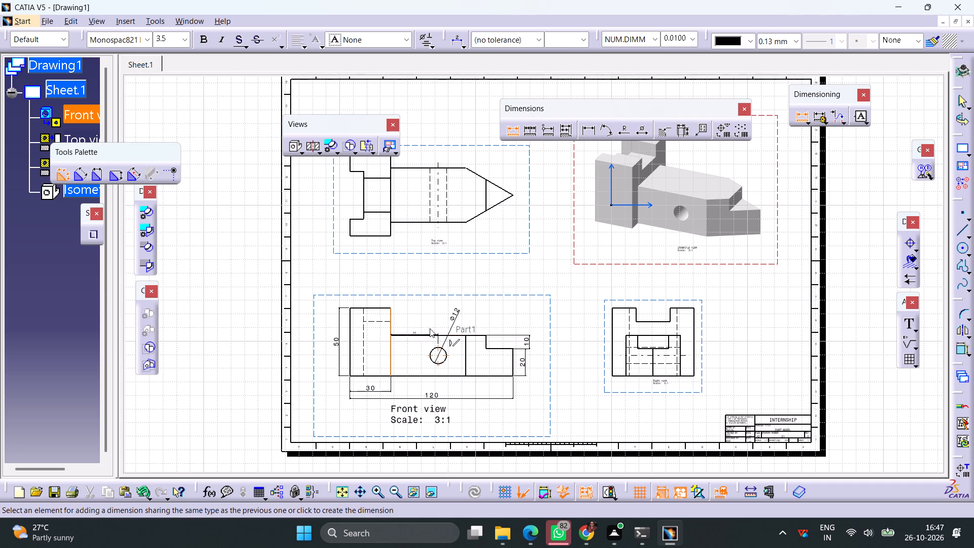
{"action": "left_click", "coordinate": [424, 321]}
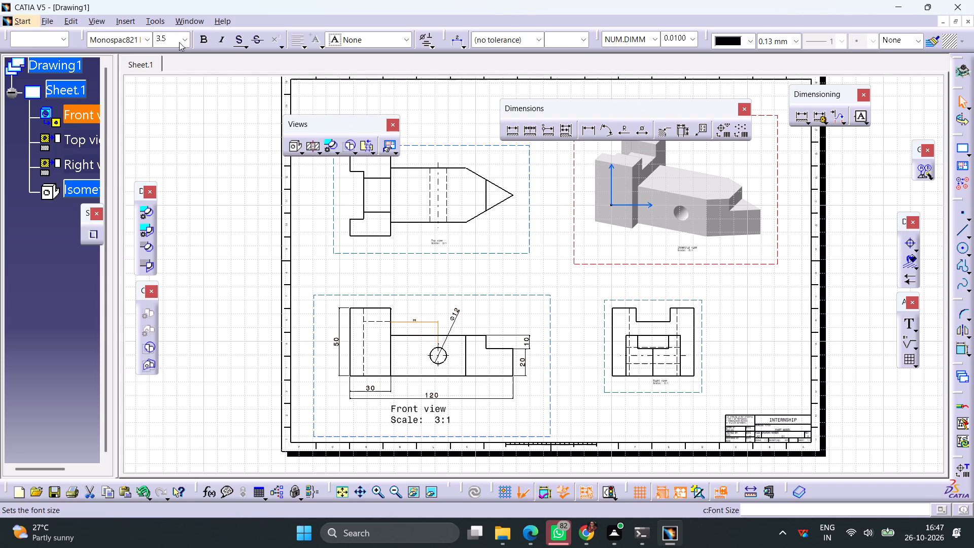
{"action": "left_click", "coordinate": [184, 39]}
{"action": "left_click", "coordinate": [188, 107]}
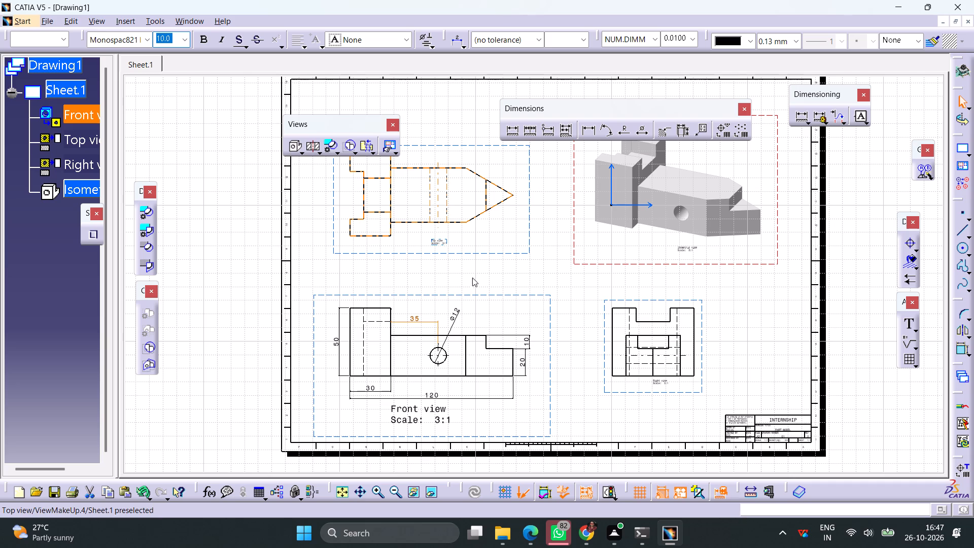
{"action": "left_click", "coordinate": [500, 272]}
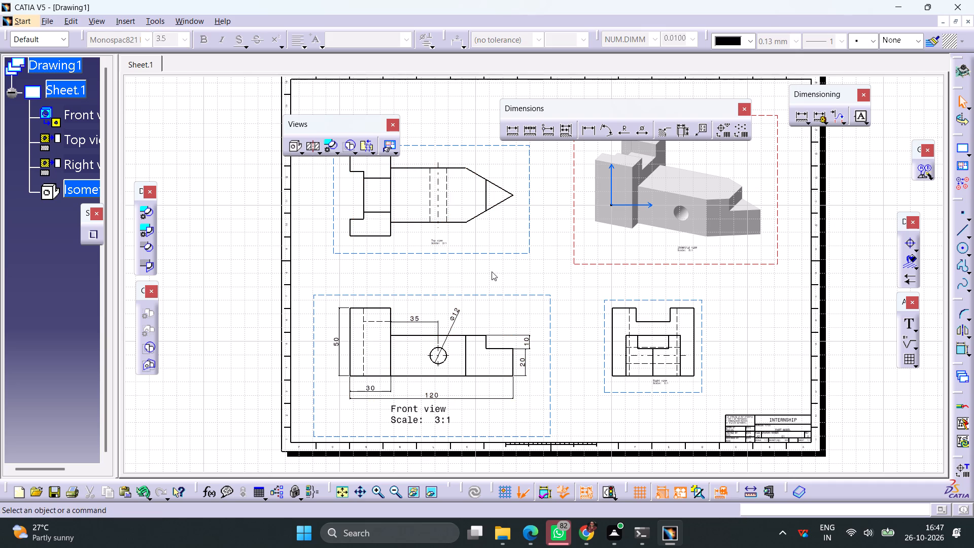
Dimension the top view's overall width between the block's two outer horizontal edges, beyond its flat end, with 10 mm text.
{"action": "middle_click_drag", "start_coordinate": [491, 264], "coordinate": [510, 334]}
{"action": "left_click", "coordinate": [513, 135]}
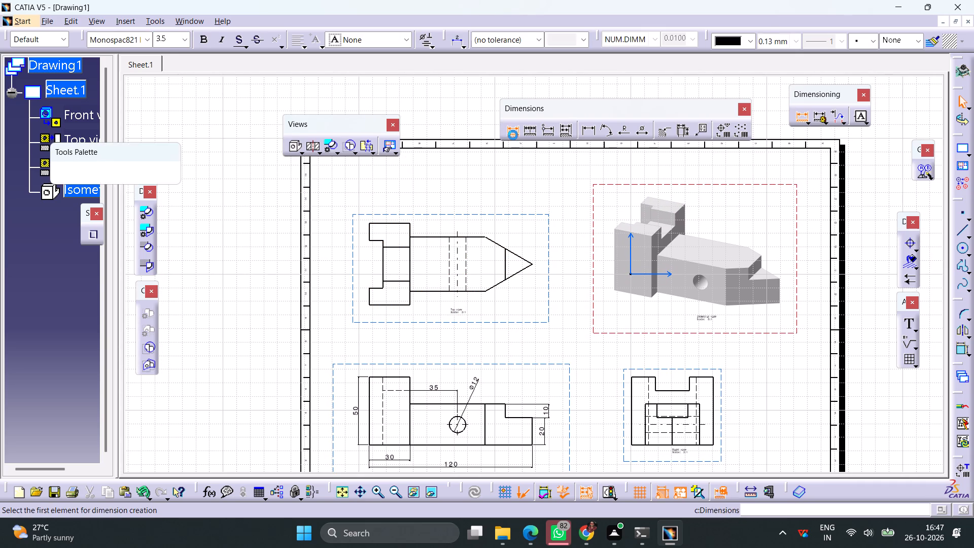
{"action": "left_click", "coordinate": [390, 225]}
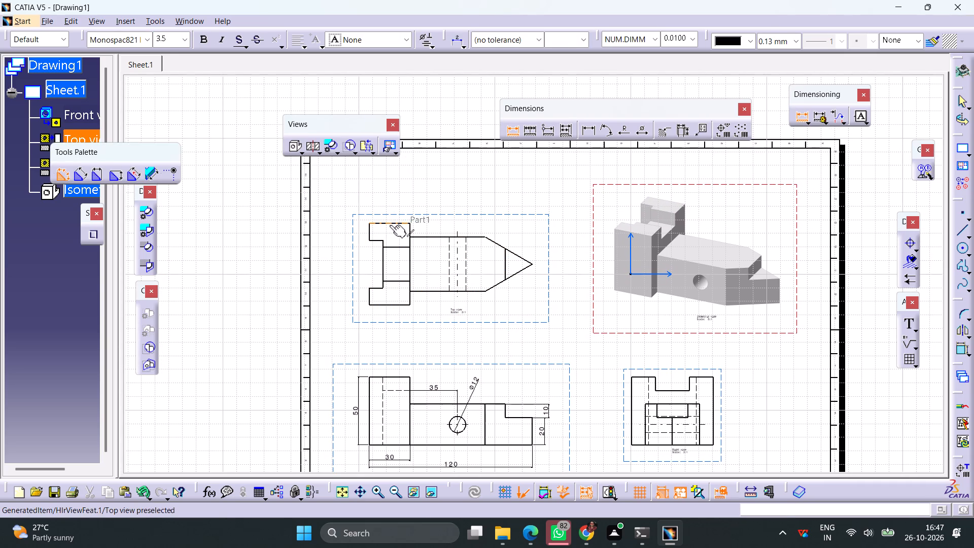
{"action": "left_click", "coordinate": [397, 305]}
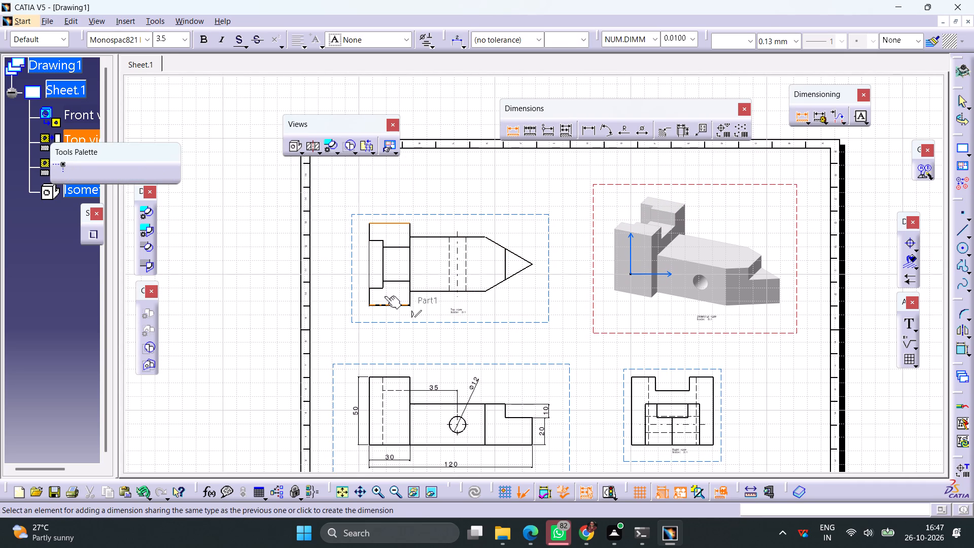
{"action": "left_click", "coordinate": [349, 279]}
{"action": "left_click", "coordinate": [185, 40]}
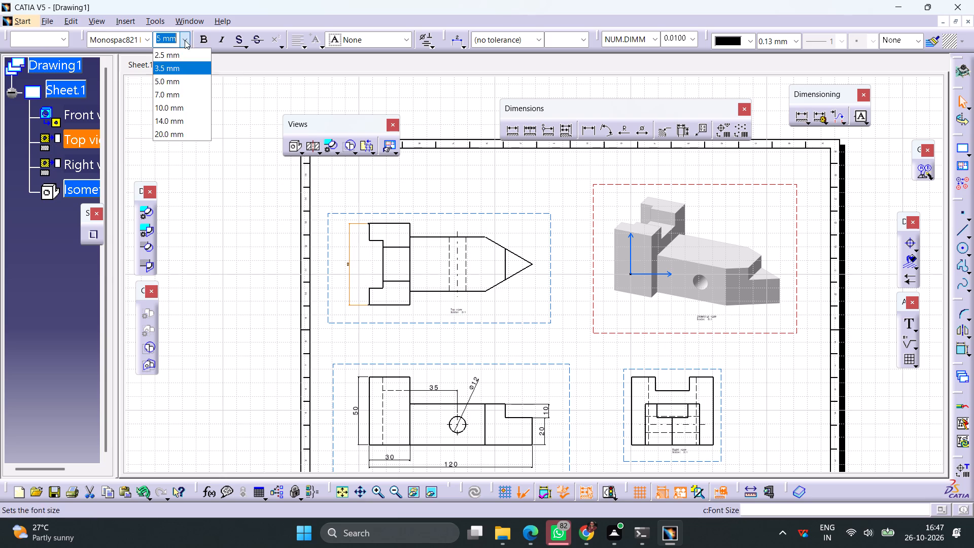
{"action": "left_click", "coordinate": [184, 108]}
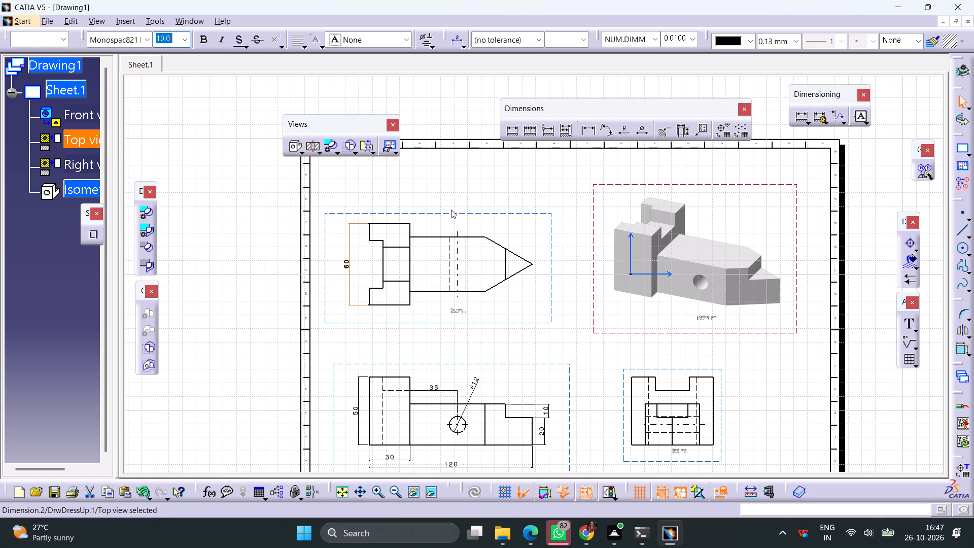
{"action": "left_click", "coordinate": [440, 187]}
Dimension the width of the notch in the top view's block end, inside the overall width dimension, with 10 mm text.
{"action": "left_click", "coordinate": [510, 129]}
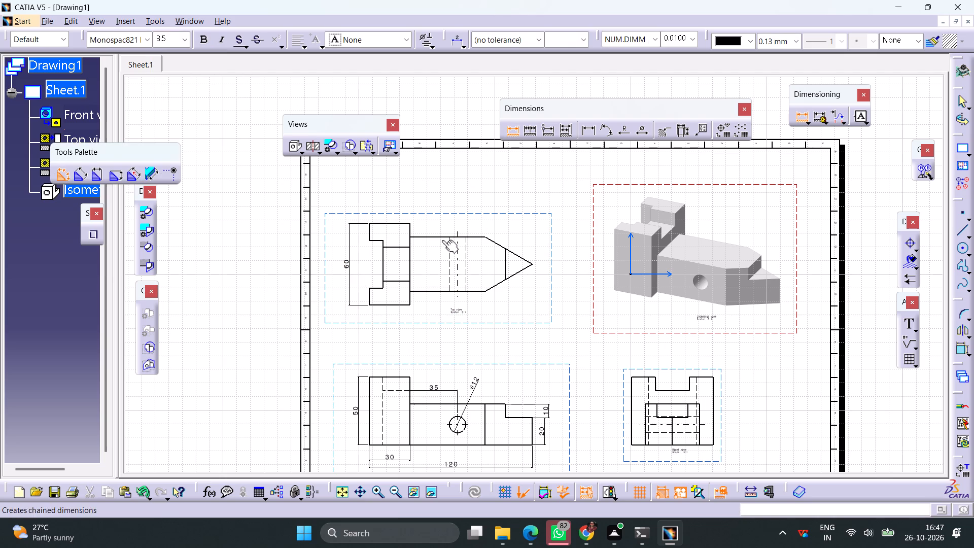
{"action": "left_click", "coordinate": [377, 241]}
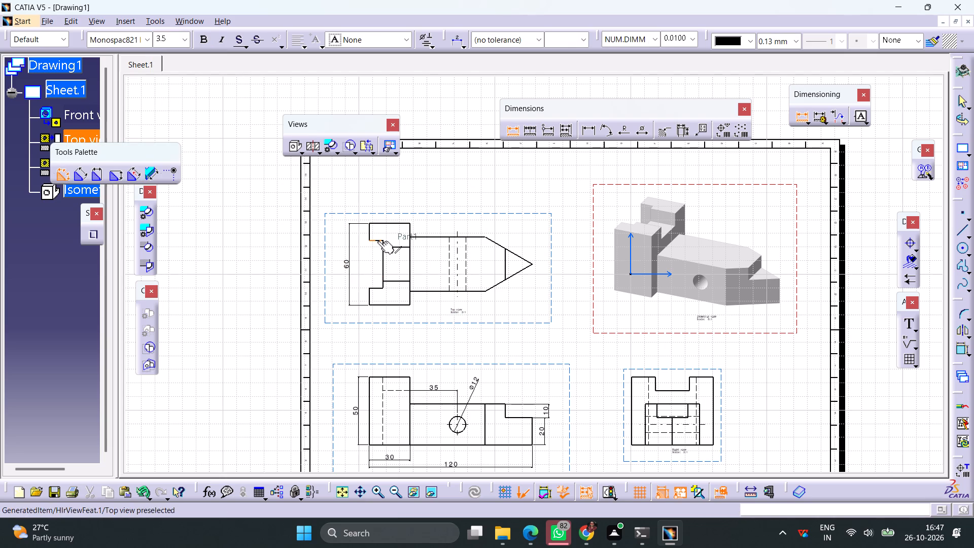
{"action": "left_click", "coordinate": [376, 287]}
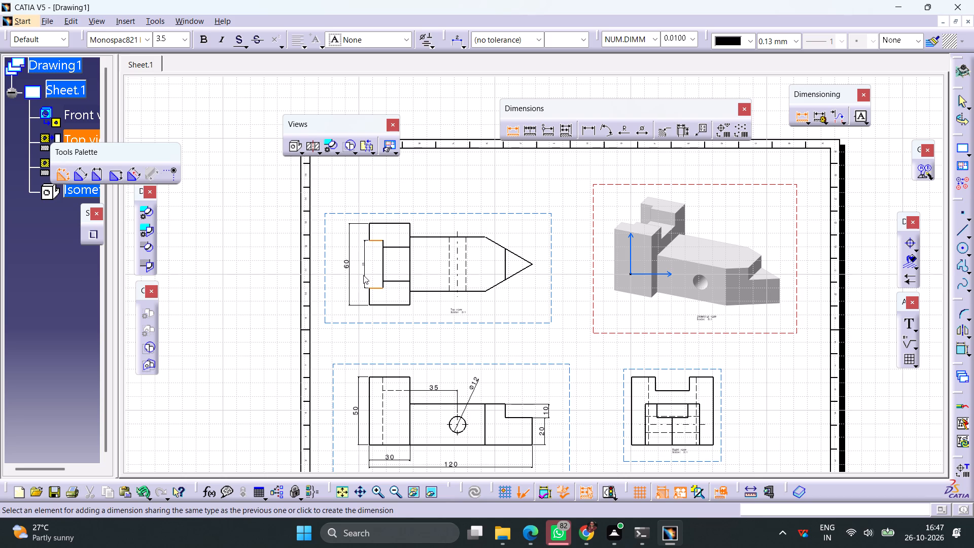
{"action": "left_click", "coordinate": [362, 275]}
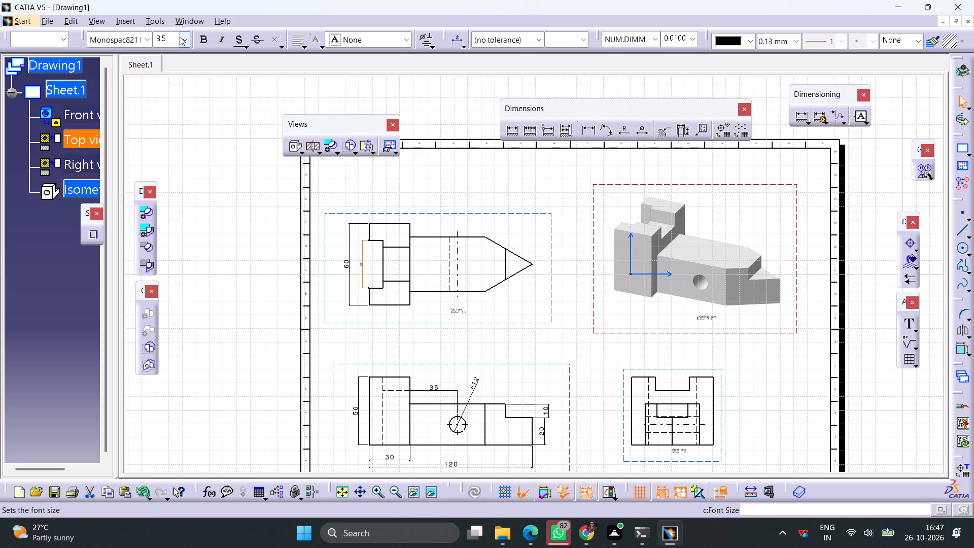
{"action": "left_click", "coordinate": [180, 37]}
{"action": "left_click", "coordinate": [179, 105]}
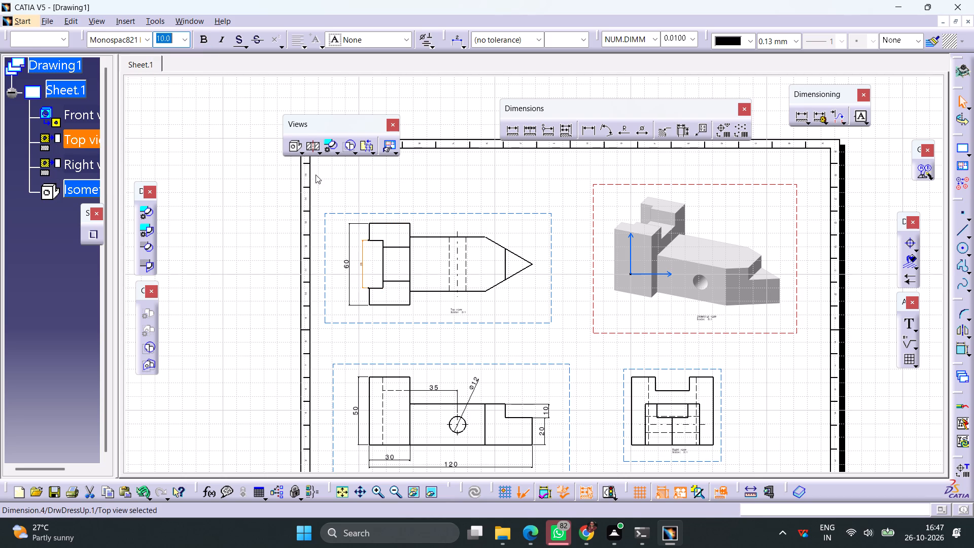
{"action": "left_click", "coordinate": [353, 285]}
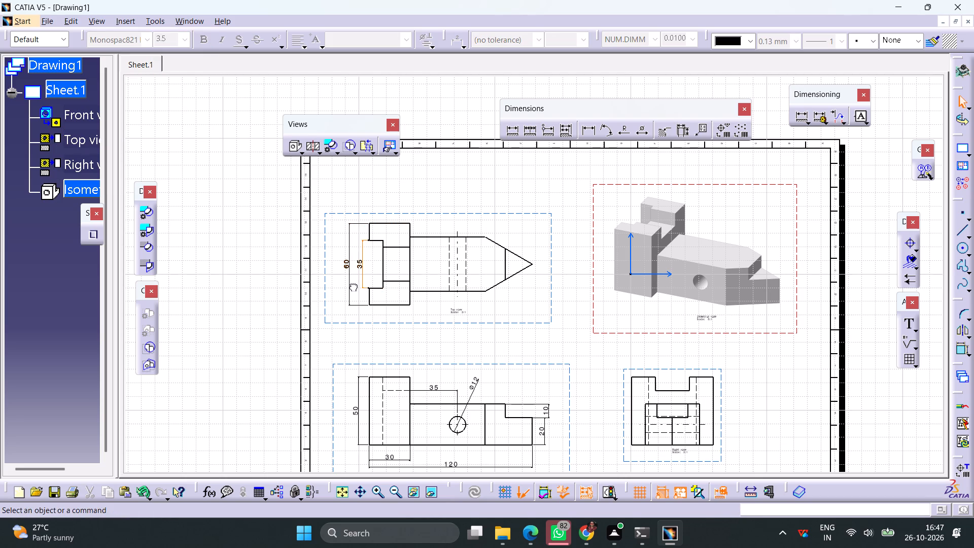
Move the top view's overall width and notch width dimensions farther outward from the block, keeping the overall width outermost.
{"action": "left_click_drag", "start_coordinate": [348, 285], "coordinate": [342, 285]}
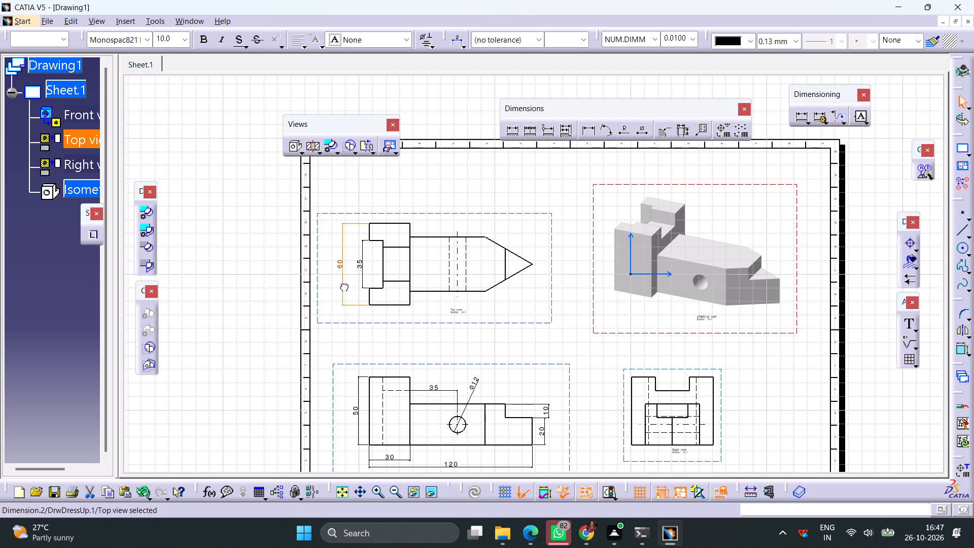
{"action": "left_click_drag", "start_coordinate": [342, 285], "coordinate": [337, 285]}
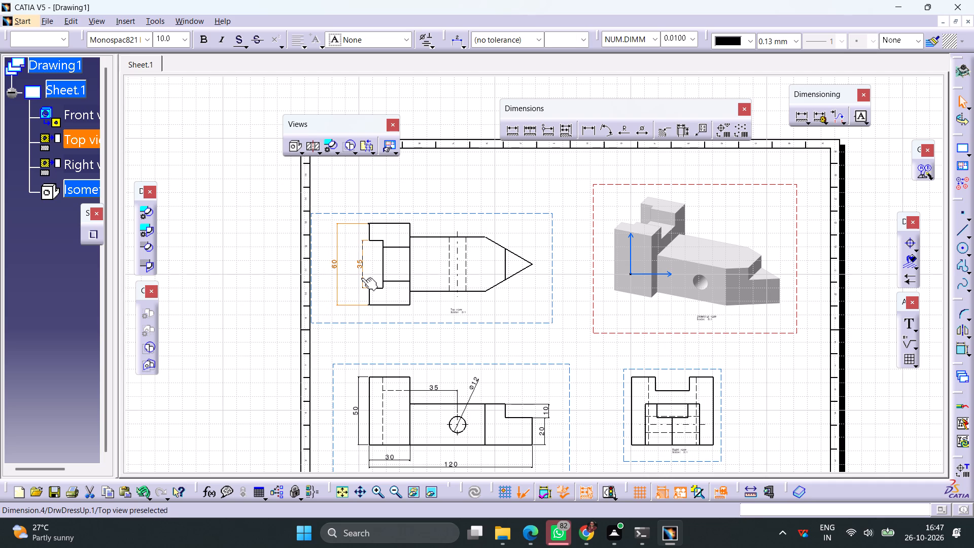
{"action": "left_click_drag", "start_coordinate": [361, 278], "coordinate": [346, 279]}
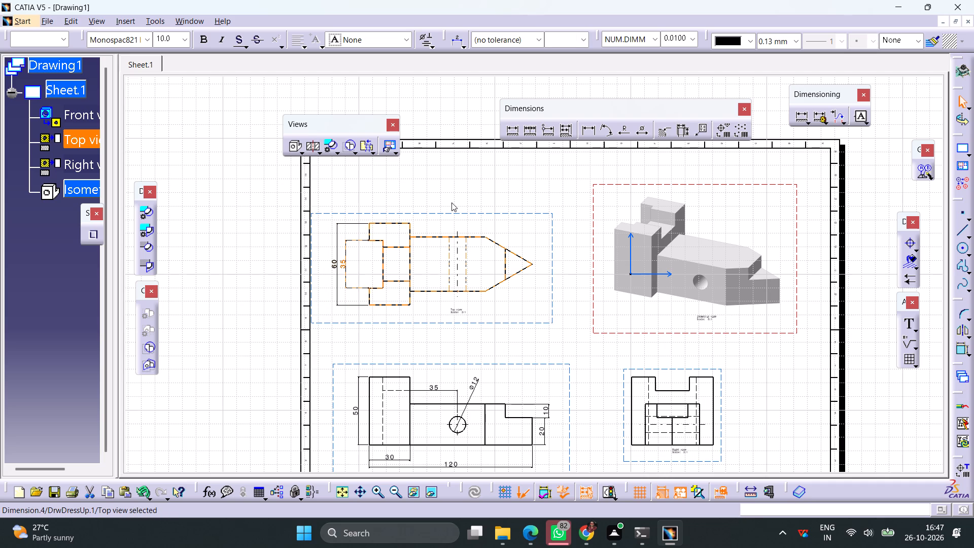
Dimension the inner slot width between the block's two inner horizontal edges in the top view, nearest the block, with 10 mm text.
{"action": "left_click", "coordinate": [509, 131]}
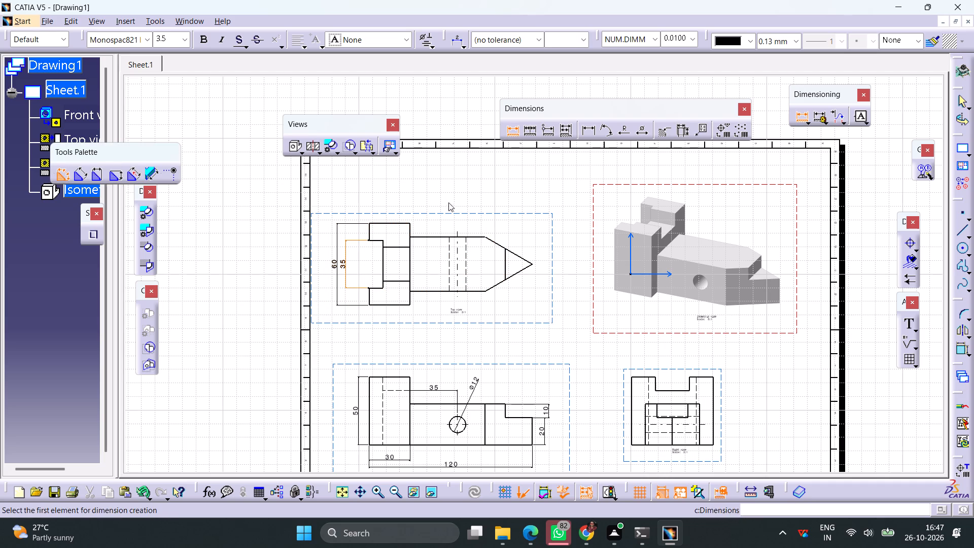
{"action": "left_click", "coordinate": [402, 248]}
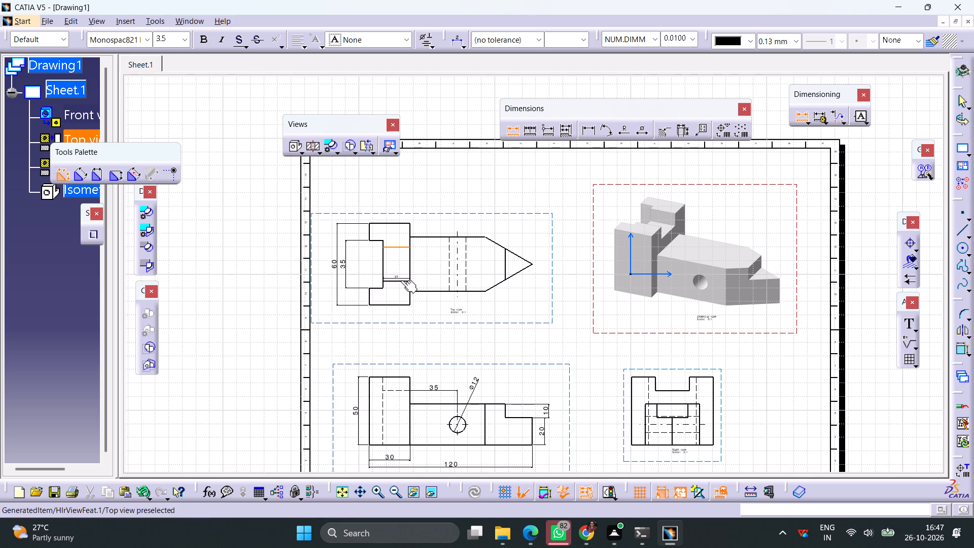
{"action": "left_click", "coordinate": [401, 280]}
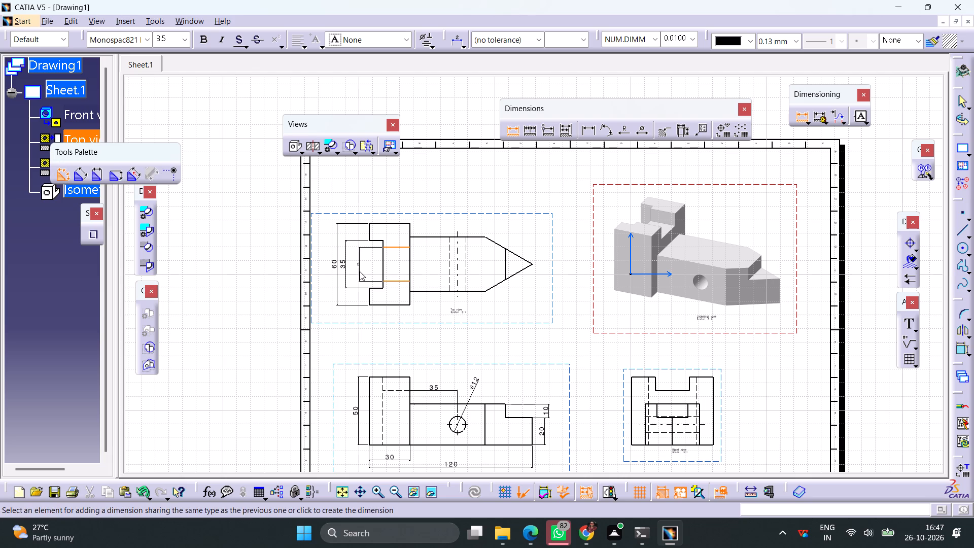
{"action": "left_click", "coordinate": [357, 271]}
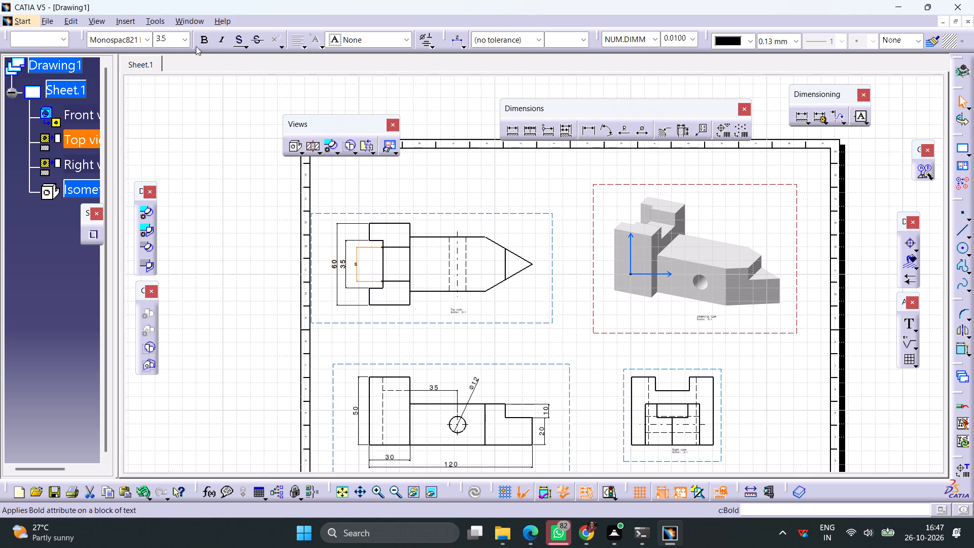
{"action": "left_click", "coordinate": [188, 43]}
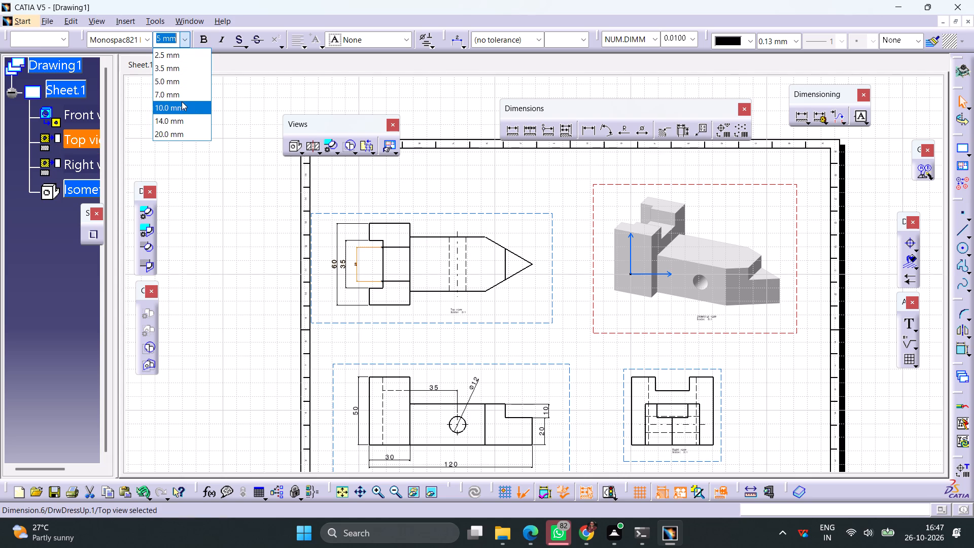
{"action": "left_click", "coordinate": [182, 101]}
{"action": "left_click", "coordinate": [439, 187]}
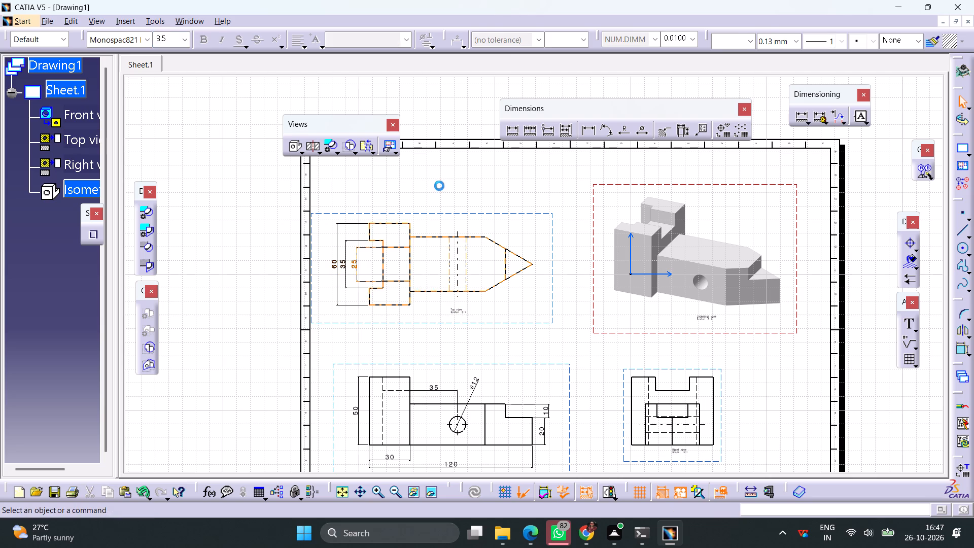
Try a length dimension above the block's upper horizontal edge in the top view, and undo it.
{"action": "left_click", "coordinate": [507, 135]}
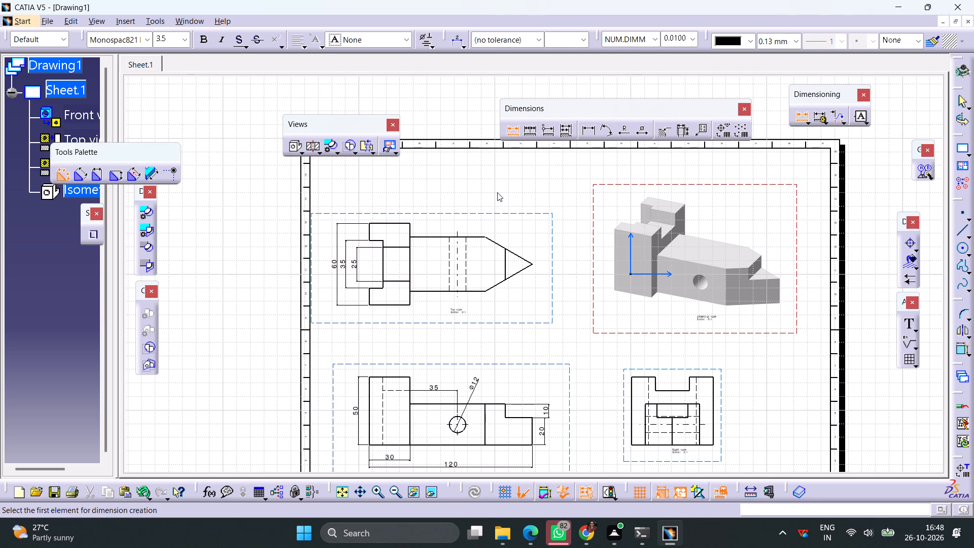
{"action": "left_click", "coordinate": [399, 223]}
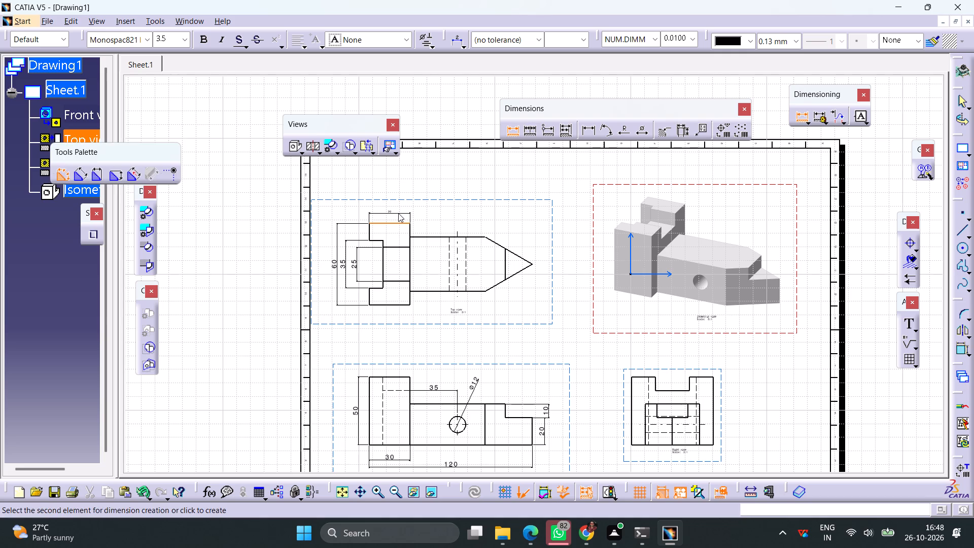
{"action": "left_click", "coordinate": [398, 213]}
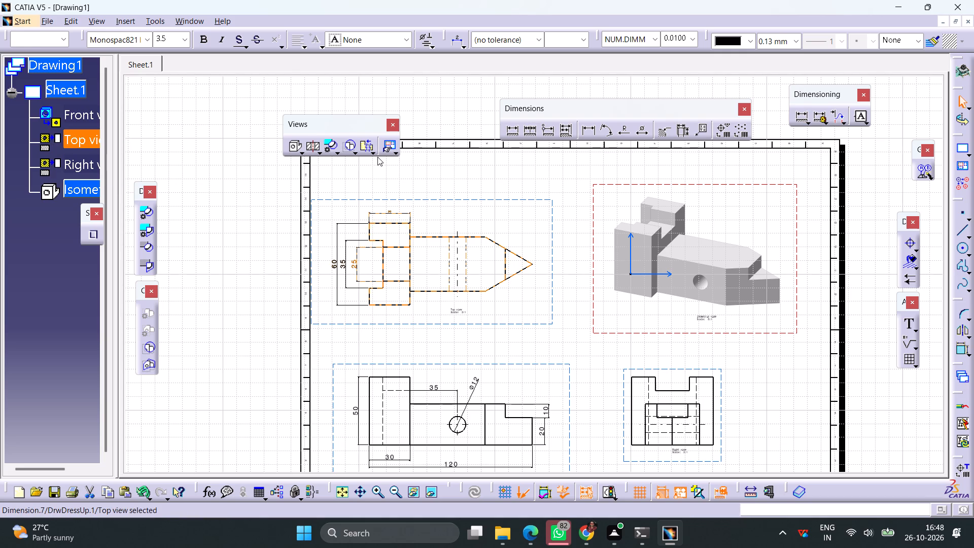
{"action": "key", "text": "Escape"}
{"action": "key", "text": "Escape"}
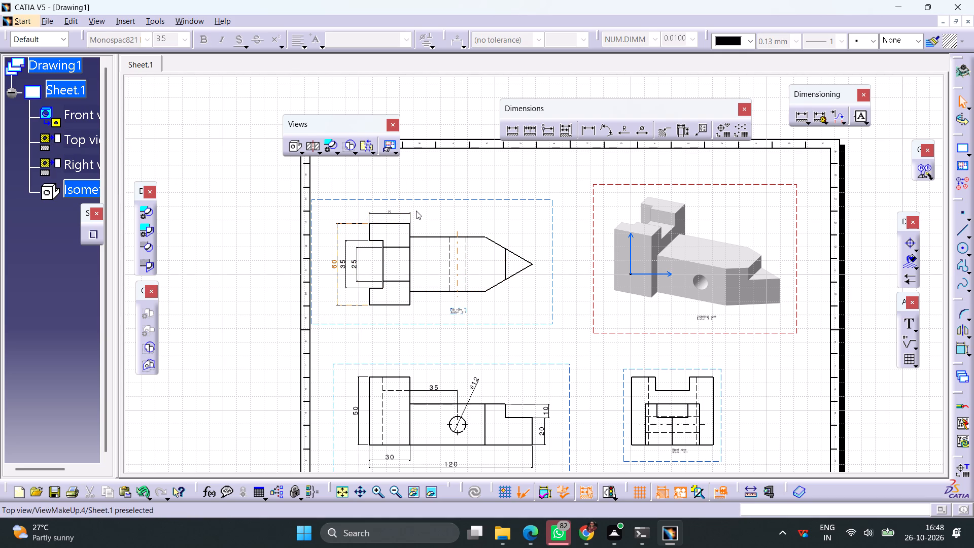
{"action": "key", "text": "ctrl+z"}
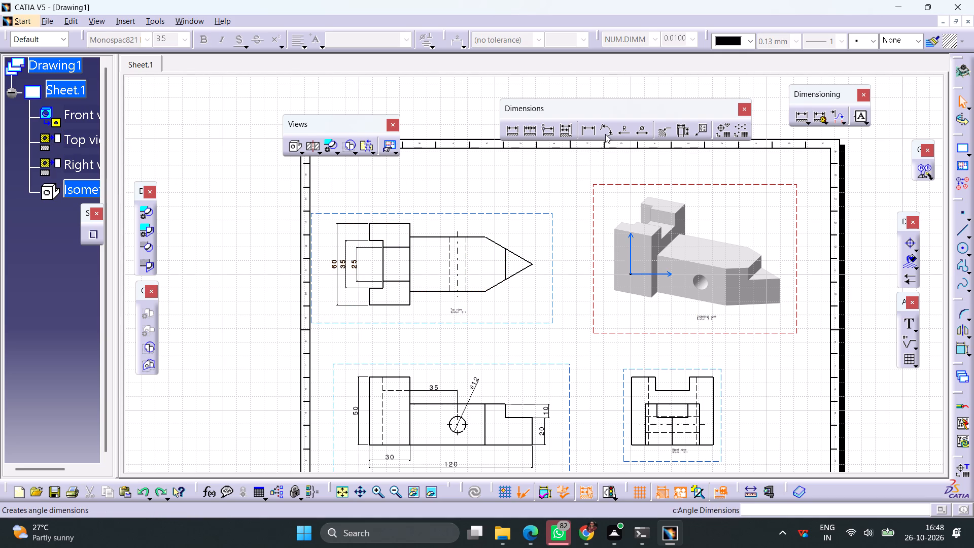
Add an angle dimension between the two slanted edges of the top view's pointed end, placed inside the body, with 10 mm text.
{"action": "left_click", "coordinate": [602, 133]}
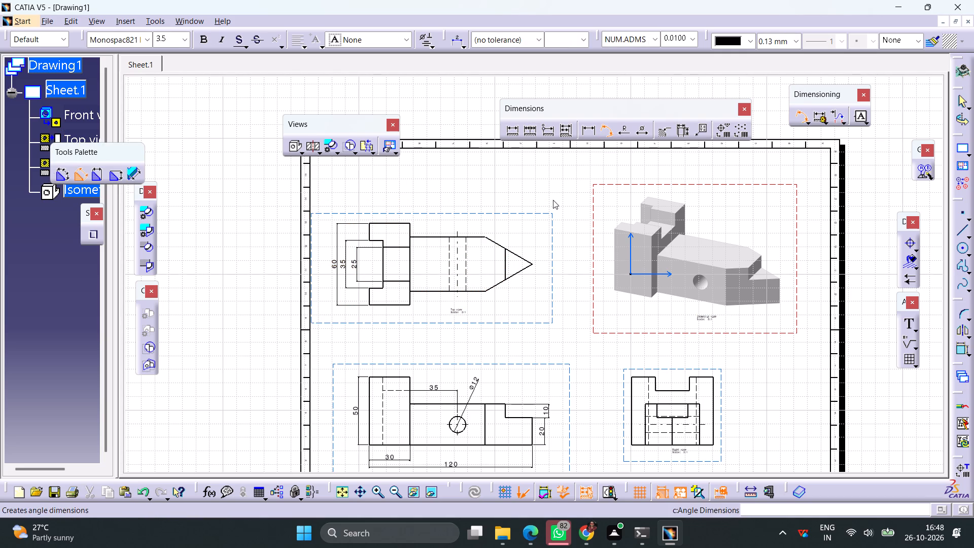
{"action": "left_click", "coordinate": [497, 245]}
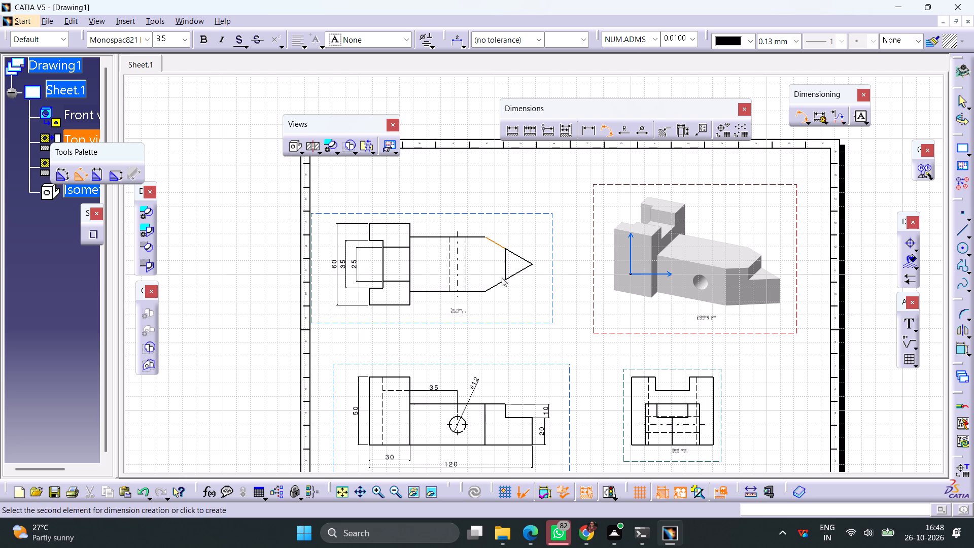
{"action": "left_click", "coordinate": [502, 283]}
{"action": "left_click", "coordinate": [494, 275]}
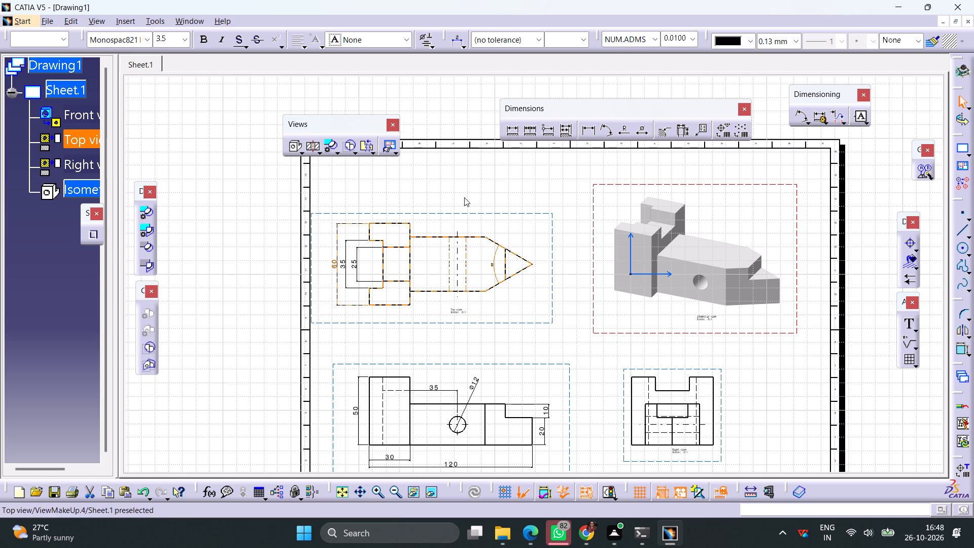
{"action": "left_click", "coordinate": [188, 38]}
{"action": "left_click", "coordinate": [177, 106]}
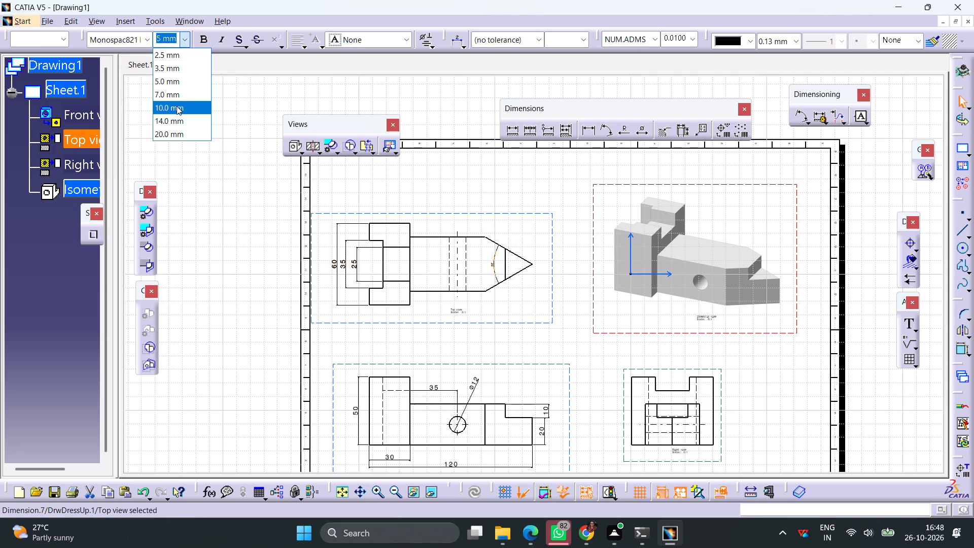
{"action": "left_click", "coordinate": [497, 305]}
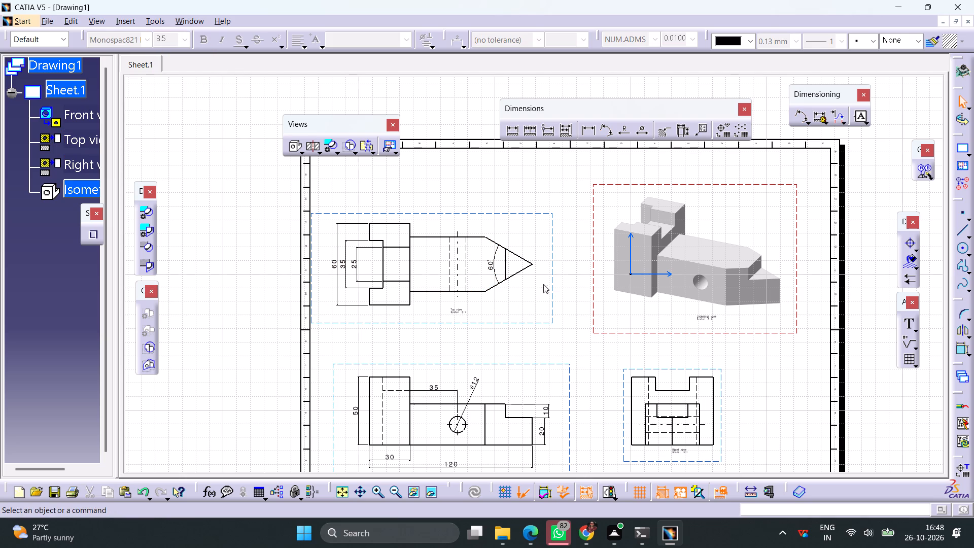
Dimension the horizontal distance from the taper's starting edge to the pointed end in the front view, above the step, with 10 mm text.
{"action": "left_click", "coordinate": [509, 143]}
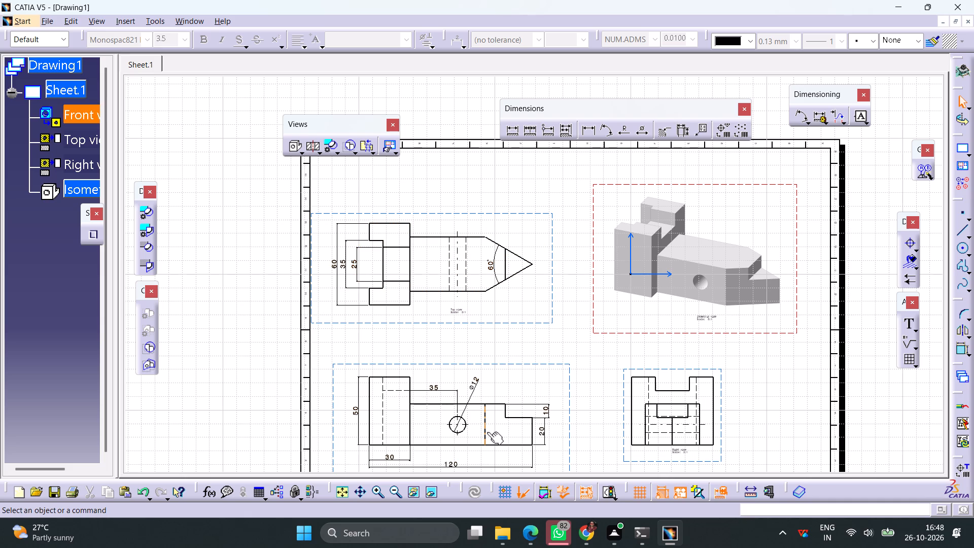
{"action": "left_click", "coordinate": [487, 432]}
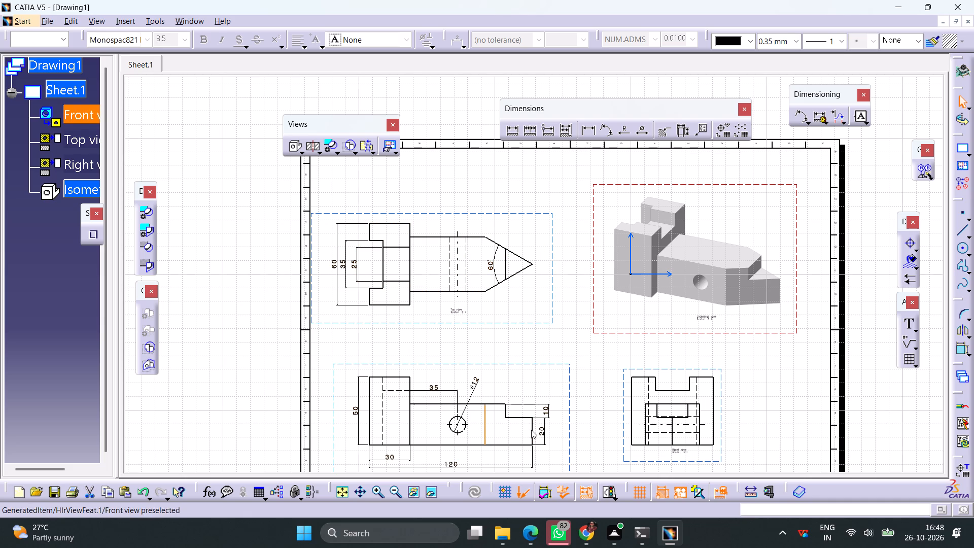
{"action": "left_click", "coordinate": [533, 427]}
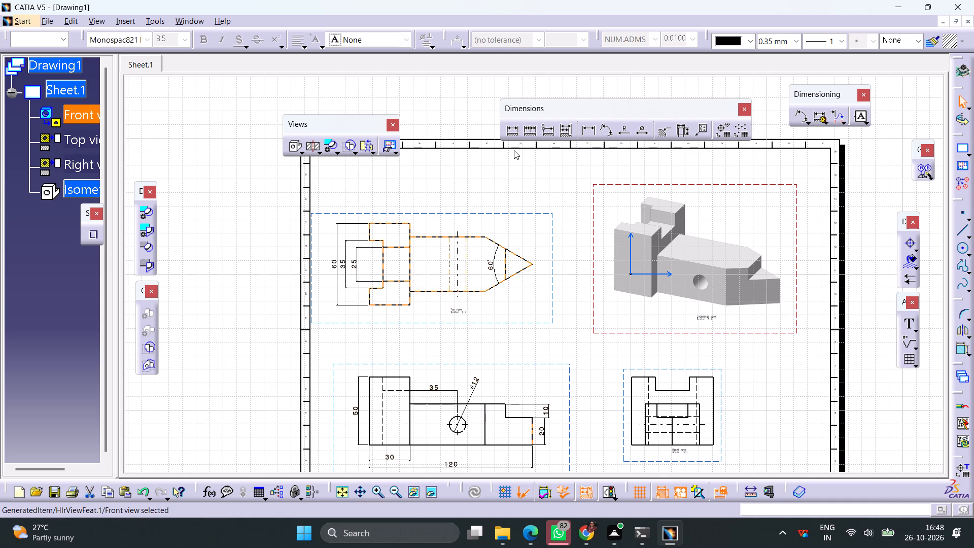
{"action": "left_click", "coordinate": [515, 132]}
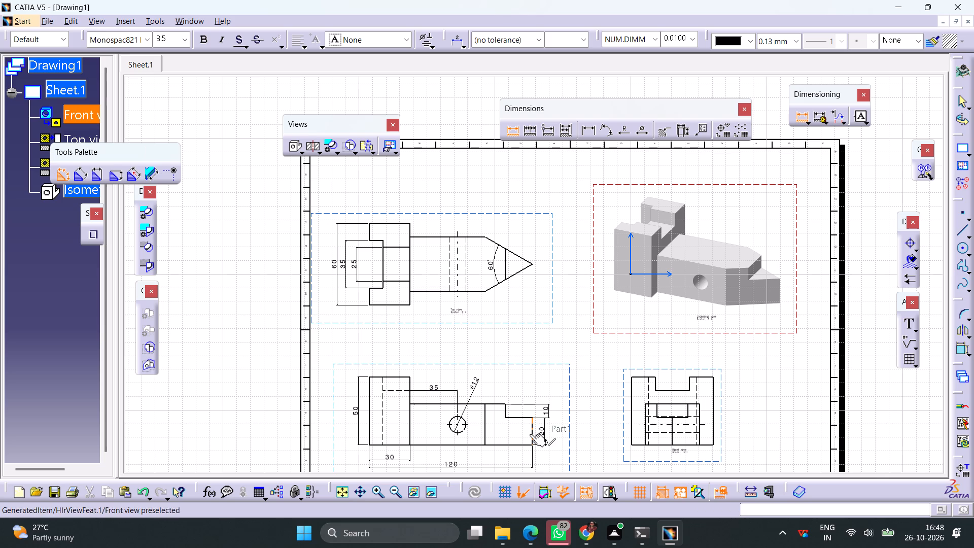
{"action": "left_click", "coordinate": [530, 434]}
{"action": "left_click", "coordinate": [485, 425]}
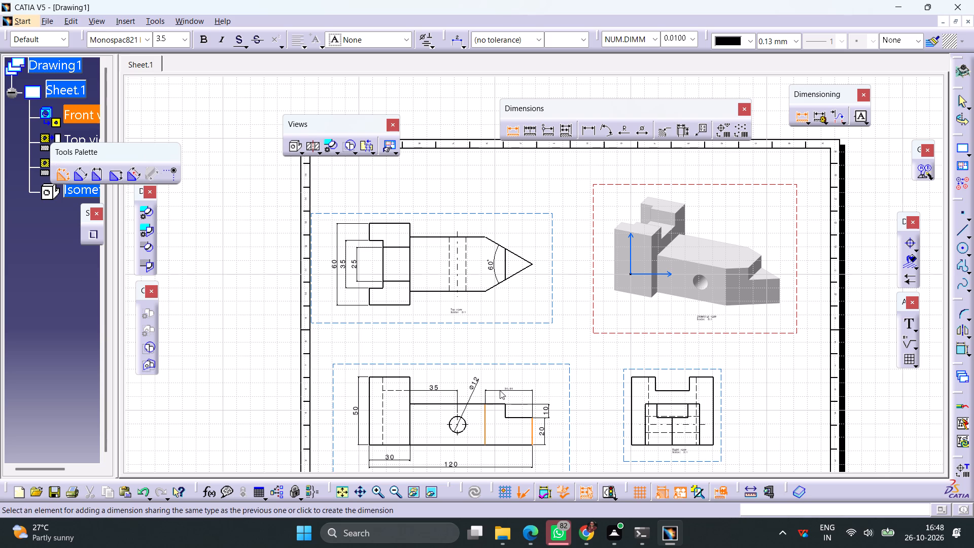
{"action": "left_click", "coordinate": [501, 390]}
{"action": "left_click", "coordinate": [185, 46]}
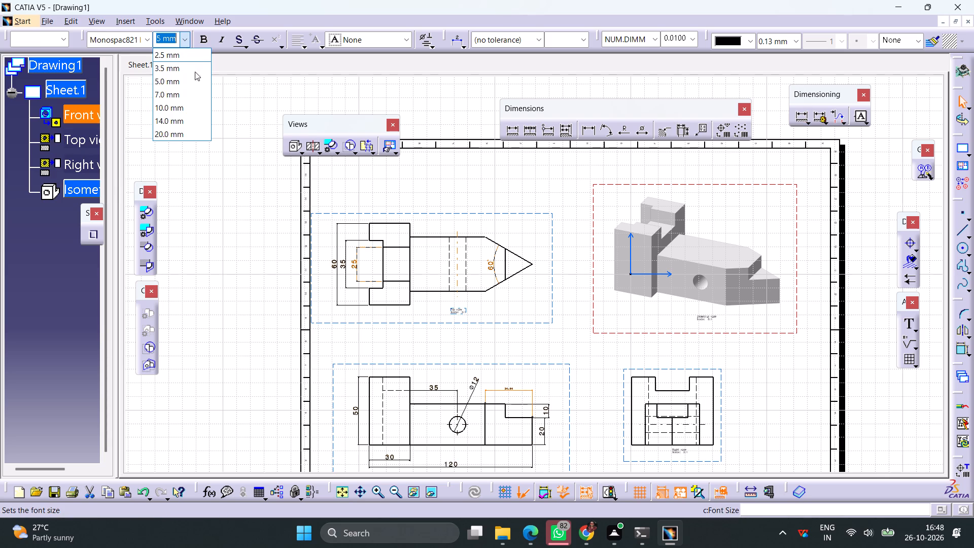
{"action": "left_click", "coordinate": [187, 103]}
{"action": "left_click", "coordinate": [556, 344]}
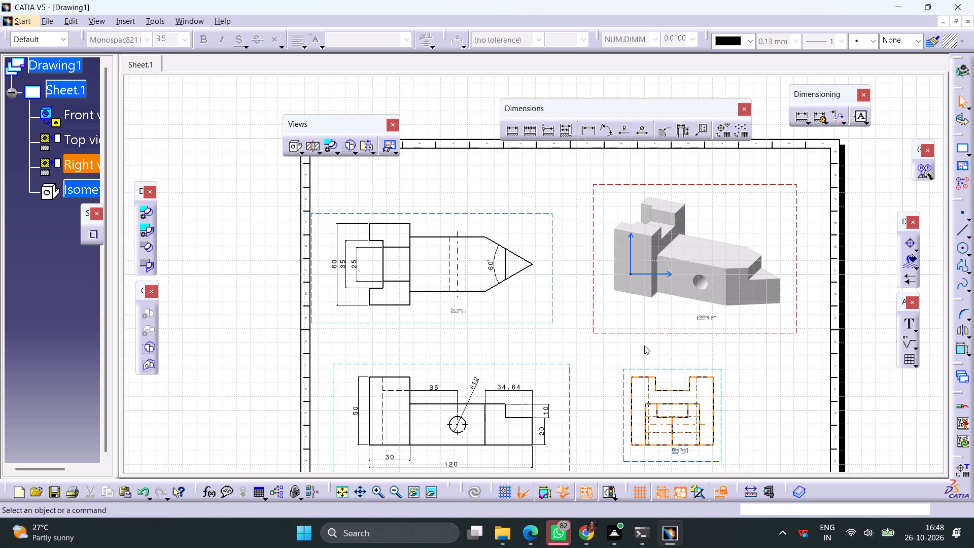
Dimension the upper edge of the small inner rectangle in the right view, placed above the notch, with 10 mm text.
{"action": "middle_click_drag", "start_coordinate": [622, 336], "coordinate": [594, 306]}
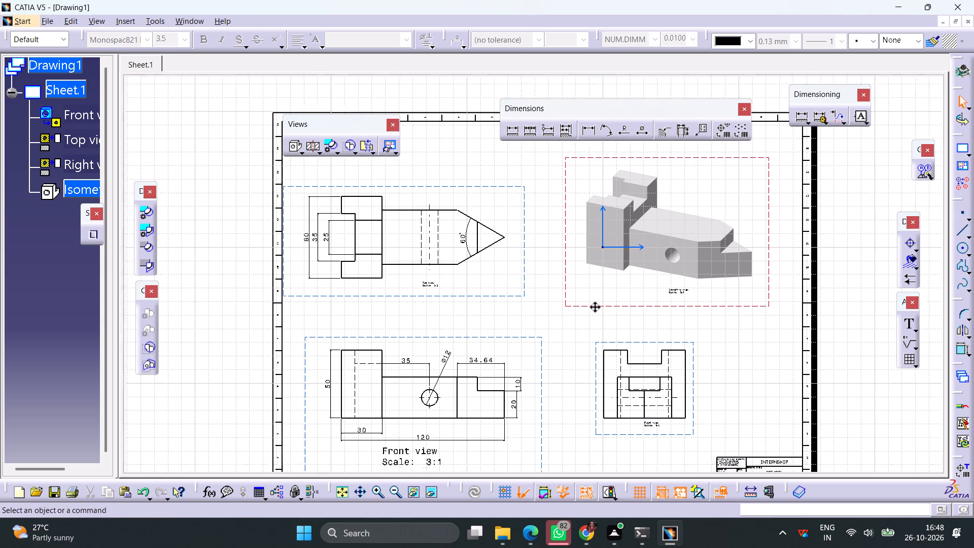
{"action": "middle_click_drag", "start_coordinate": [594, 306], "coordinate": [591, 291]}
{"action": "left_click", "coordinate": [513, 132]}
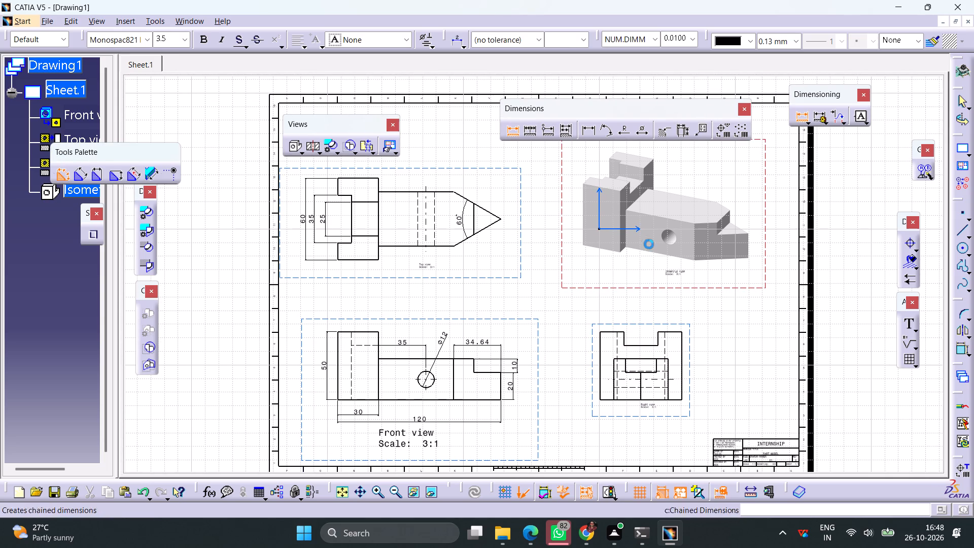
{"action": "left_click", "coordinate": [639, 358]}
{"action": "left_click", "coordinate": [646, 322]}
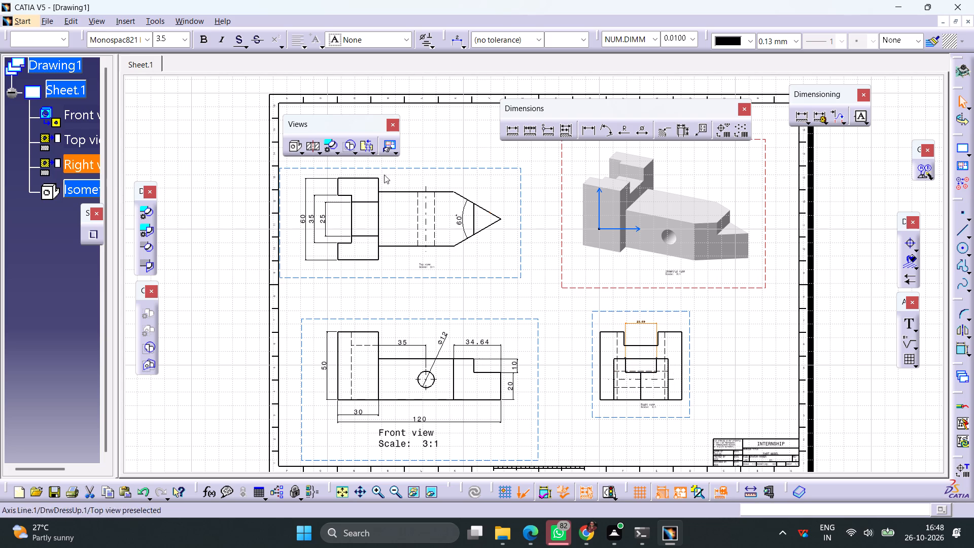
{"action": "left_click", "coordinate": [187, 45]}
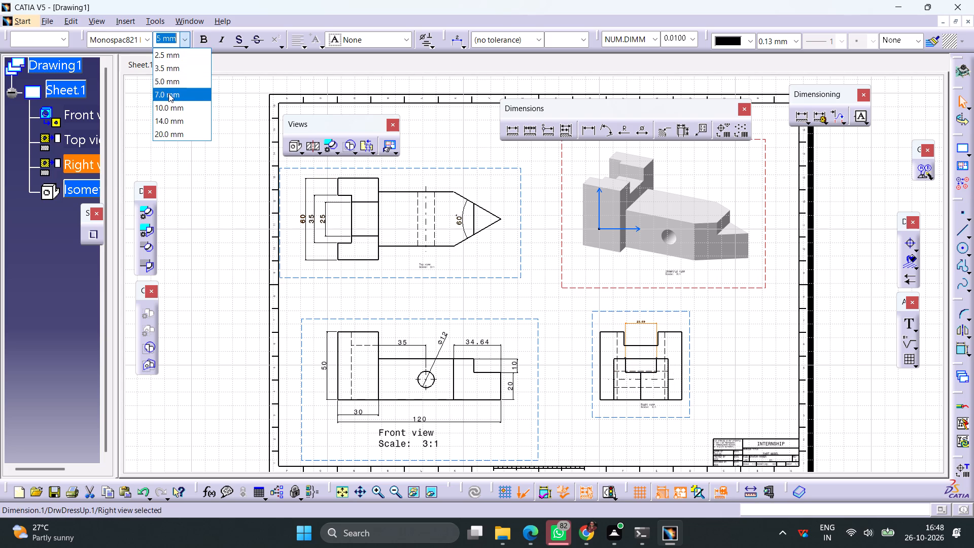
{"action": "left_click", "coordinate": [168, 93]}
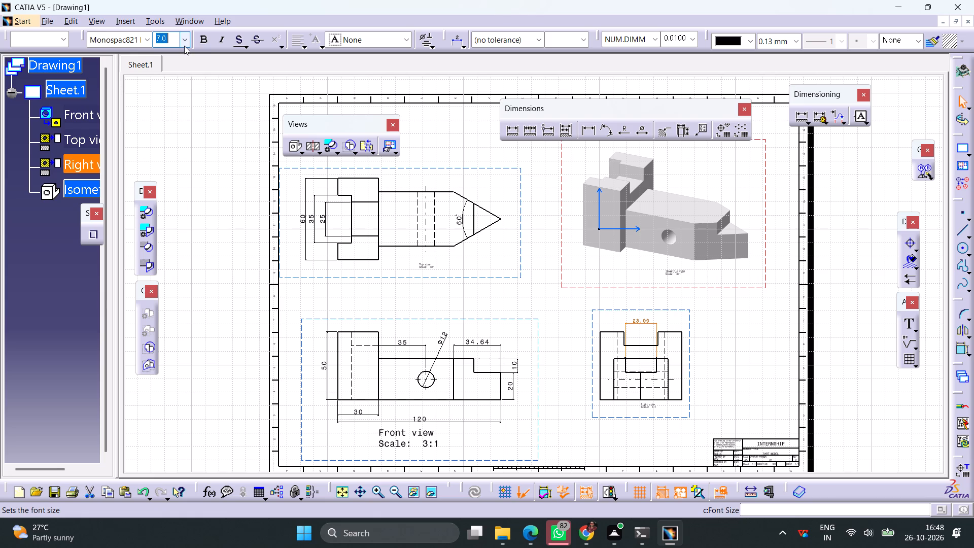
{"action": "left_click", "coordinate": [184, 46]}
{"action": "left_click", "coordinate": [170, 109]}
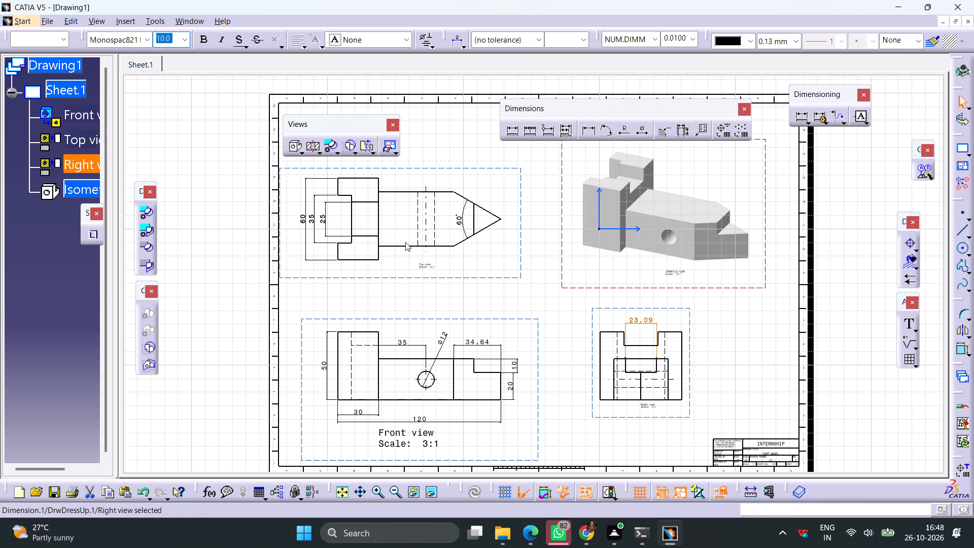
{"action": "left_click", "coordinate": [555, 305]}
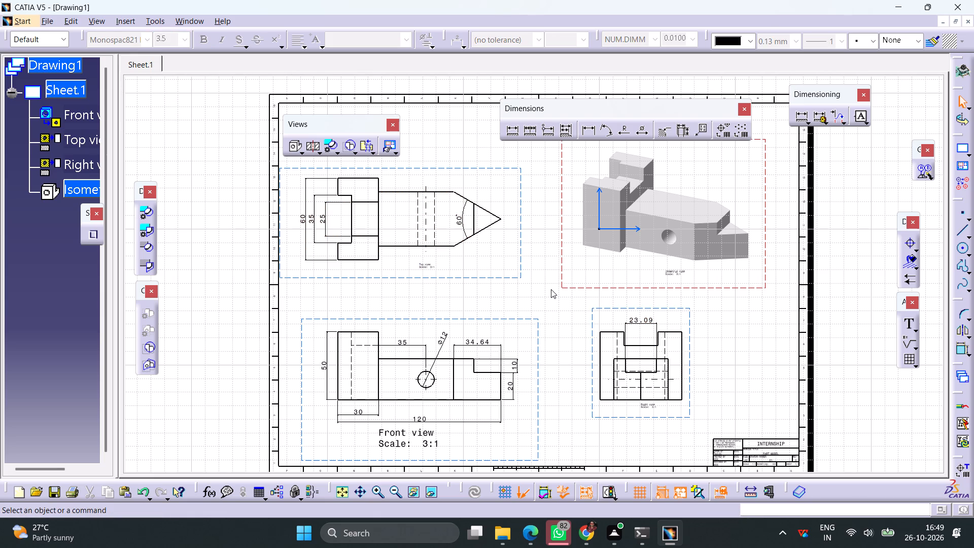
Dimension the top notch's depth from its vertical edge in the right view, placed outside the outline, with 10 mm text.
{"action": "left_click", "coordinate": [508, 135]}
{"action": "left_click", "coordinate": [659, 339]}
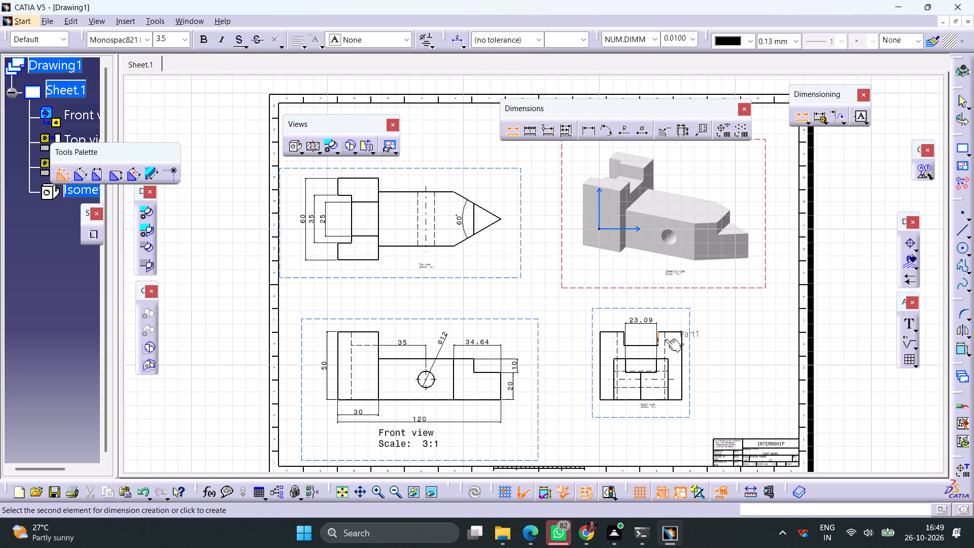
{"action": "left_click", "coordinate": [694, 341]}
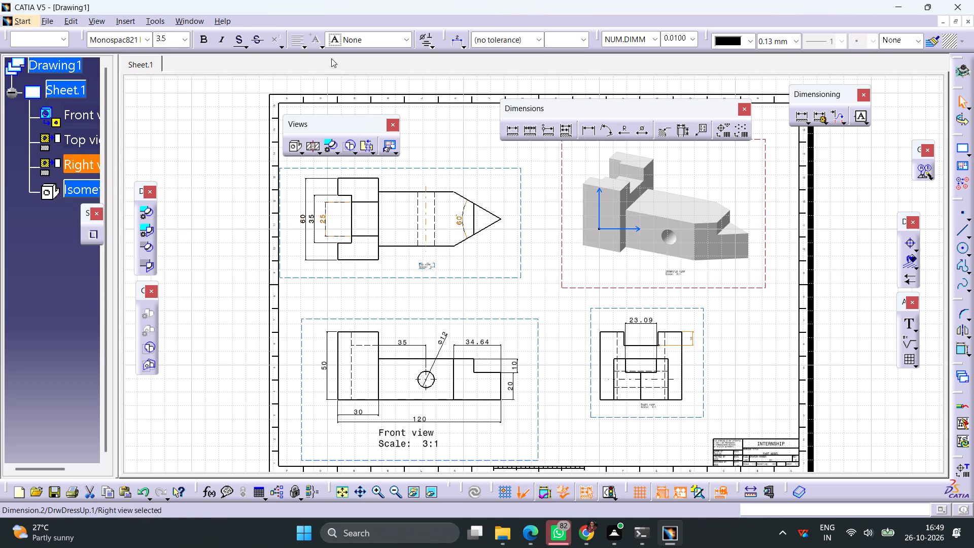
{"action": "left_click", "coordinate": [187, 43]}
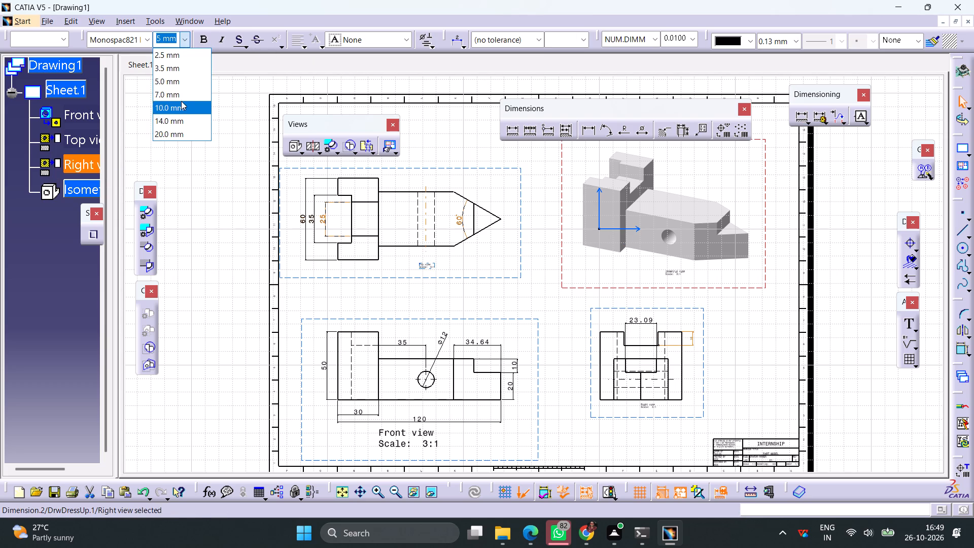
{"action": "left_click", "coordinate": [180, 106]}
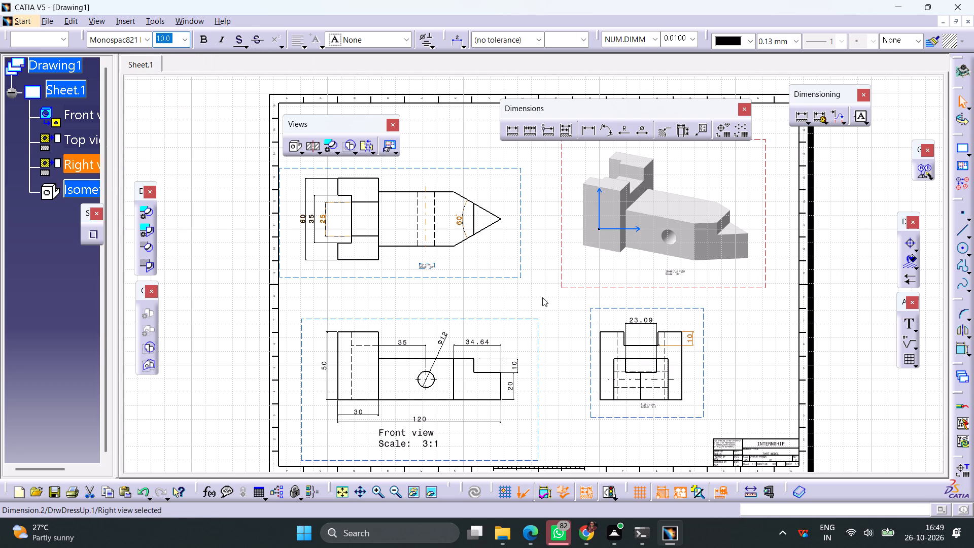
{"action": "left_click", "coordinate": [520, 297]}
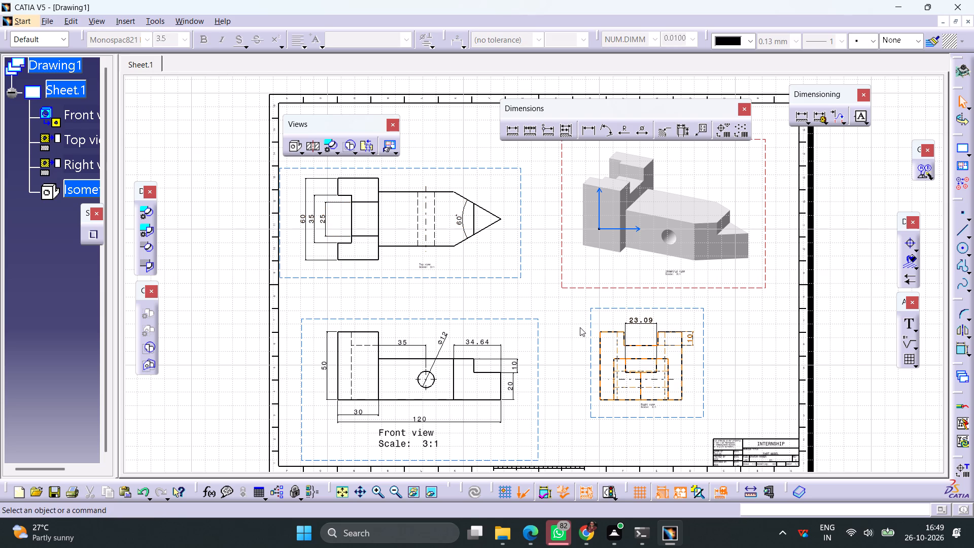
Save the drawing as Drawing1 in CATDrawing format in the internship folder.
{"action": "middle_click_drag", "start_coordinate": [555, 317], "coordinate": [555, 326], "text": "ctrl"}
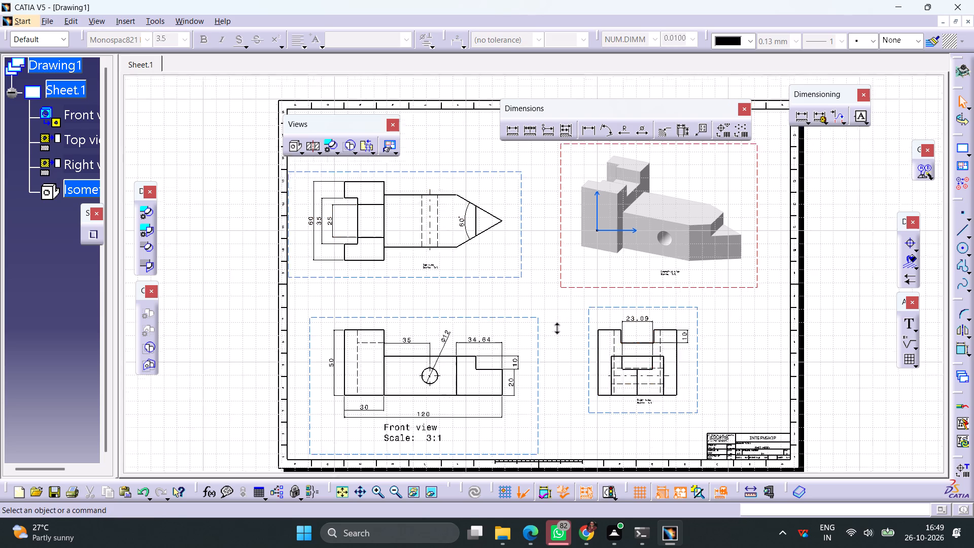
{"action": "middle_click_drag", "start_coordinate": [555, 326], "coordinate": [555, 335], "text": "ctrl"}
{"action": "left_click", "coordinate": [49, 21]}
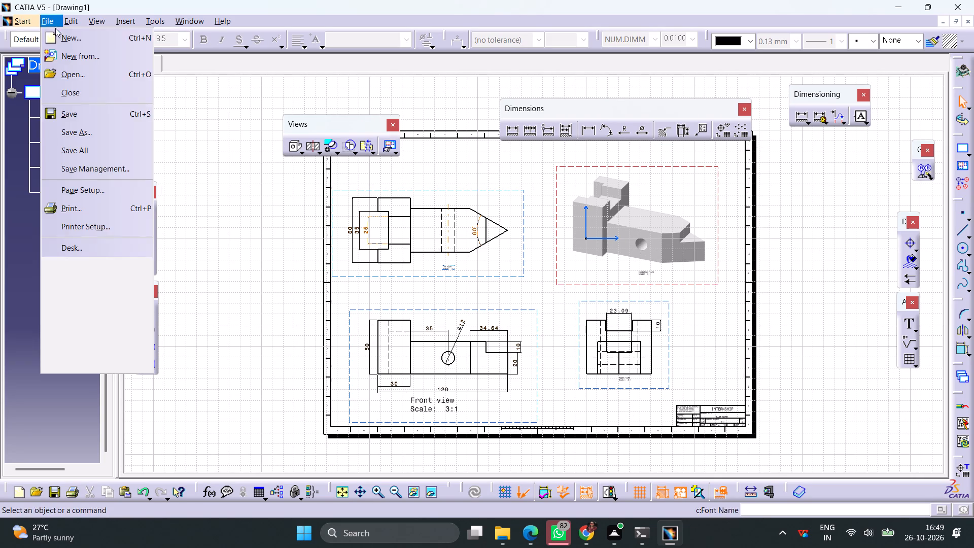
{"action": "left_click", "coordinate": [86, 132]}
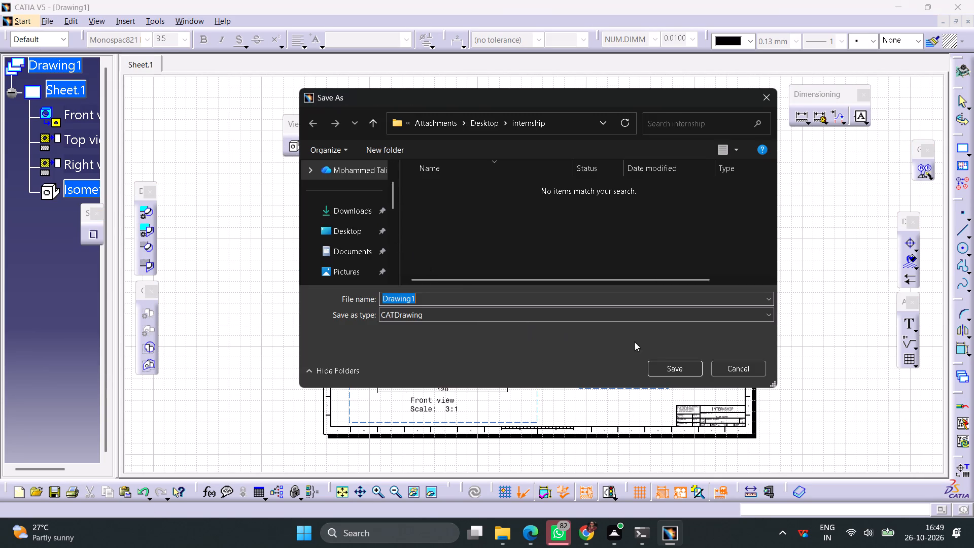
{"action": "left_click", "coordinate": [668, 366]}
{"action": "left_click", "coordinate": [569, 283]}
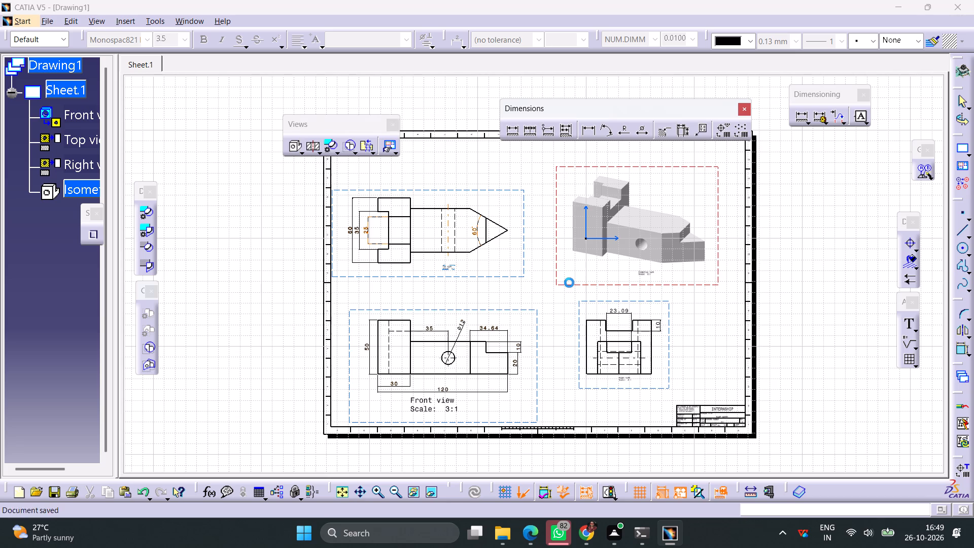
Close the drawing and part documents, discarding the unsaved changes to Part1.
{"action": "left_click", "coordinate": [965, 21]}
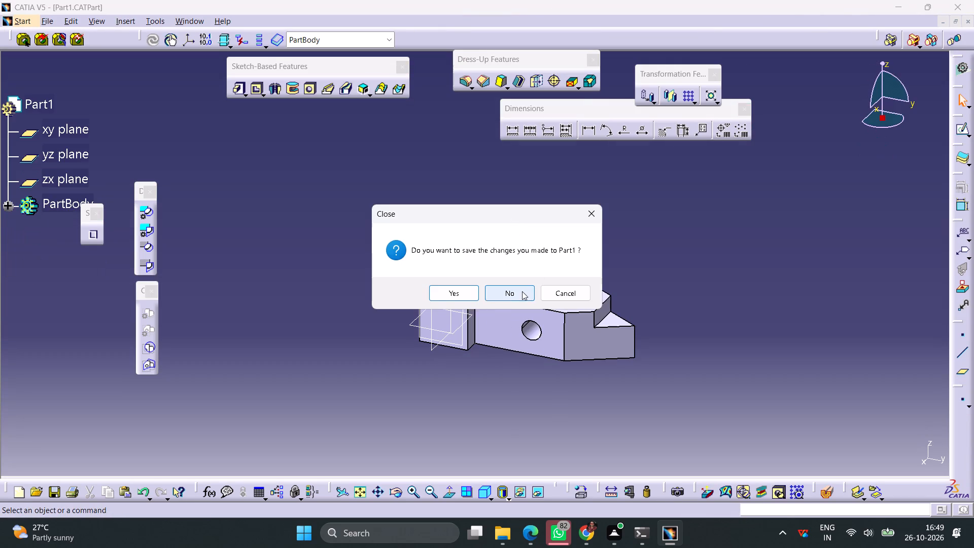
{"action": "left_click", "coordinate": [515, 292]}
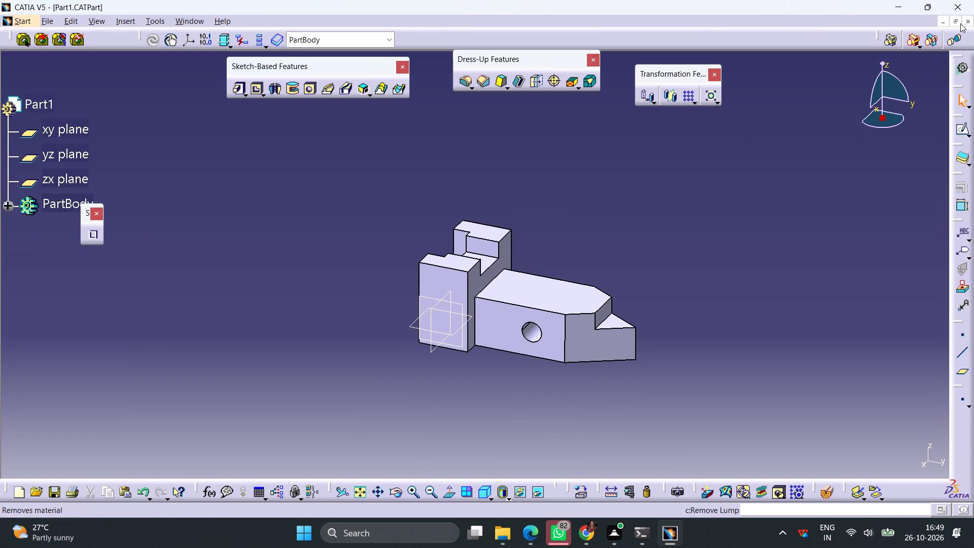
{"action": "left_click", "coordinate": [964, 22]}
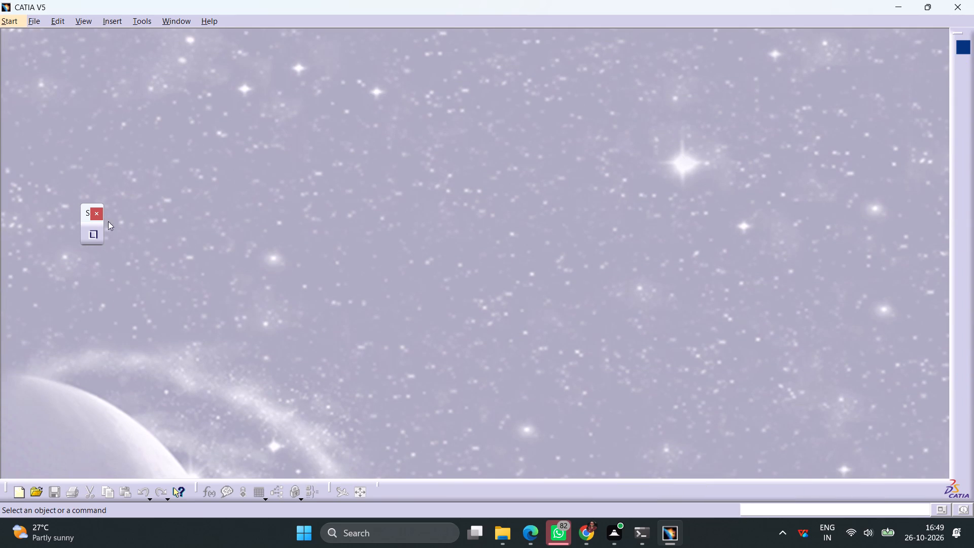
Stop the macro recording.
{"action": "left_click", "coordinate": [91, 234]}
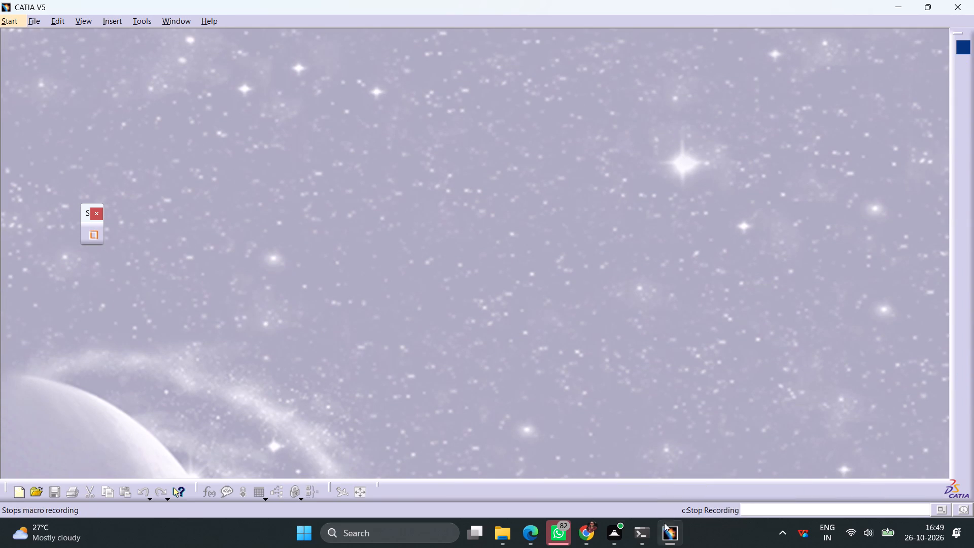